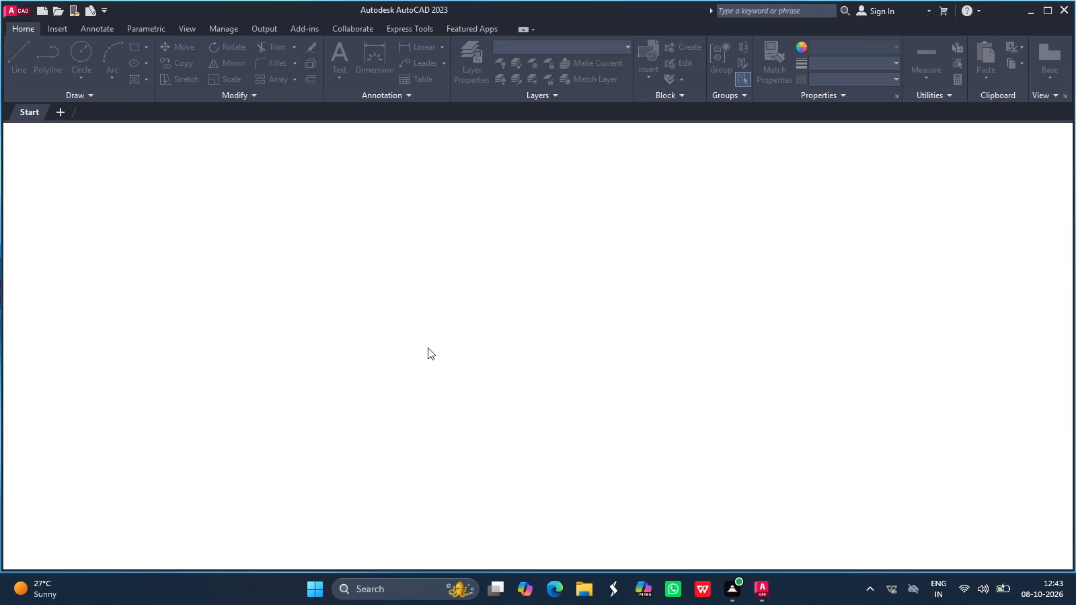
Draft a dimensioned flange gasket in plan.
Create a new blank drawing.
{"action": "left_click", "coordinate": [113, 258]}
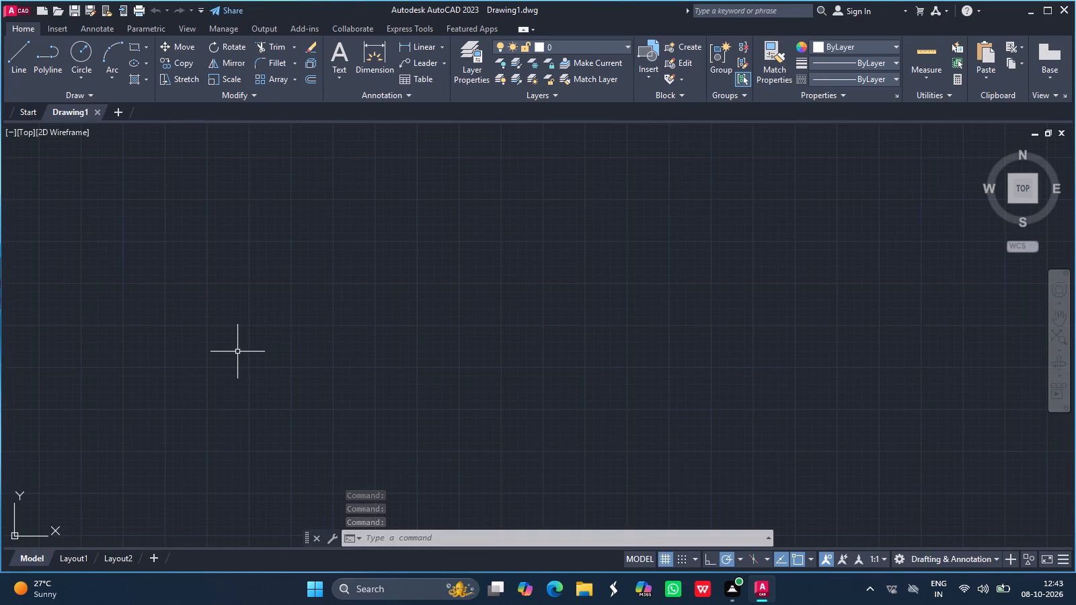
Turn on command log file recording with LOGFILEON.
{"action": "left_click", "coordinate": [453, 533]}
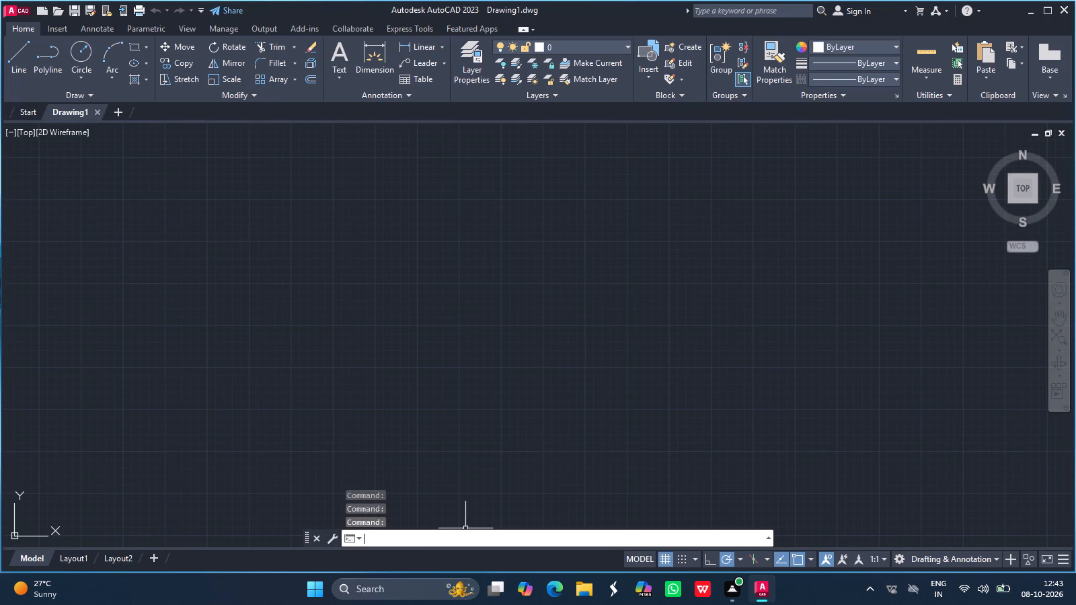
{"action": "type", "text": "logf"}
{"action": "left_click", "coordinate": [406, 489]}
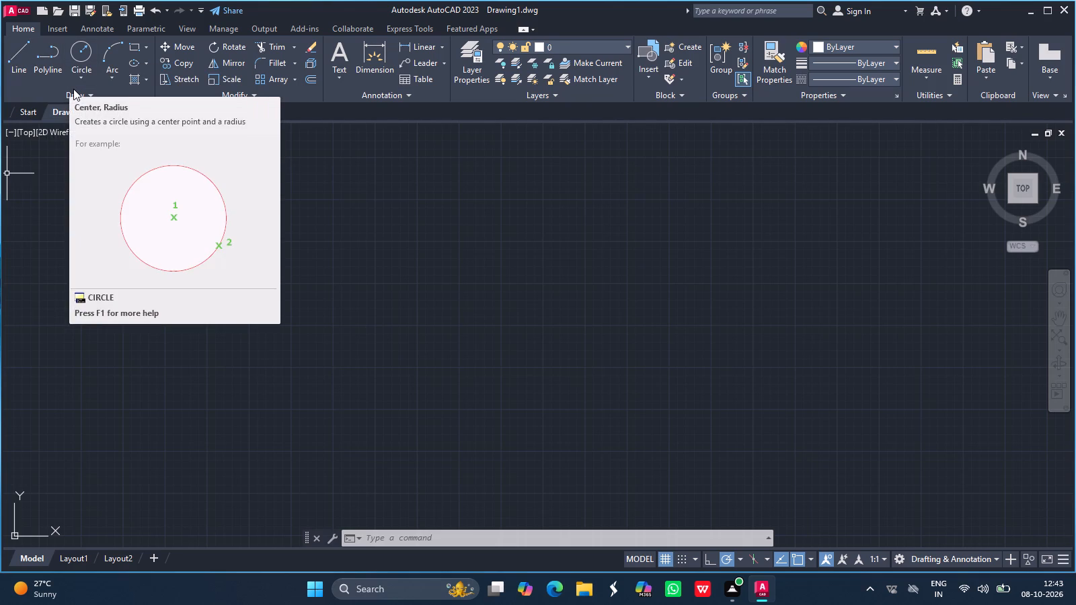
Draw a single horizontal line 50 units long in the empty drawing, heading right from its start point.
{"action": "left_click", "coordinate": [17, 66]}
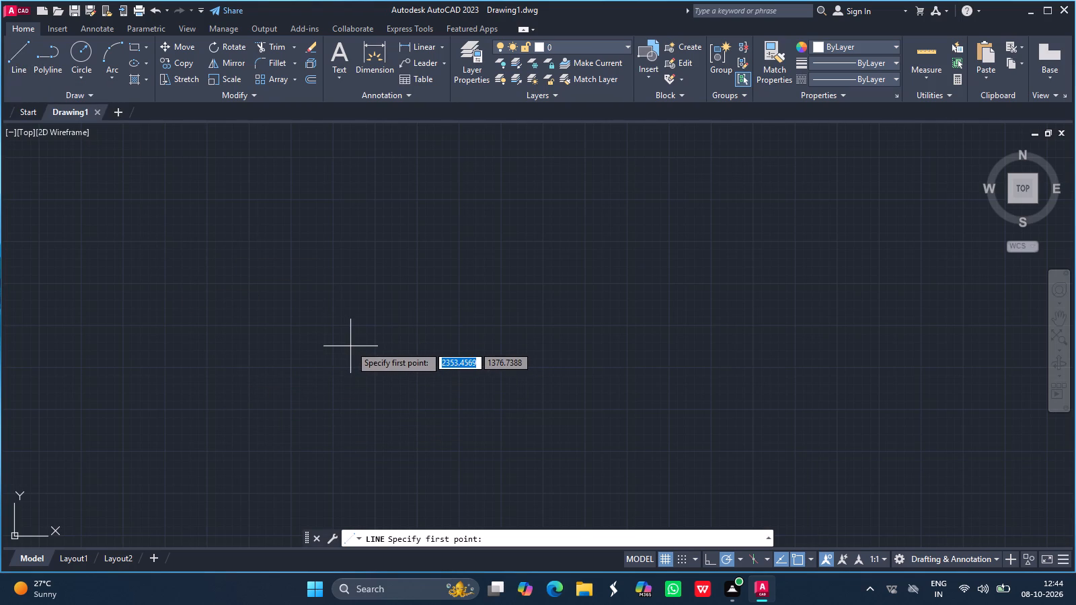
{"action": "key", "text": "Escape"}
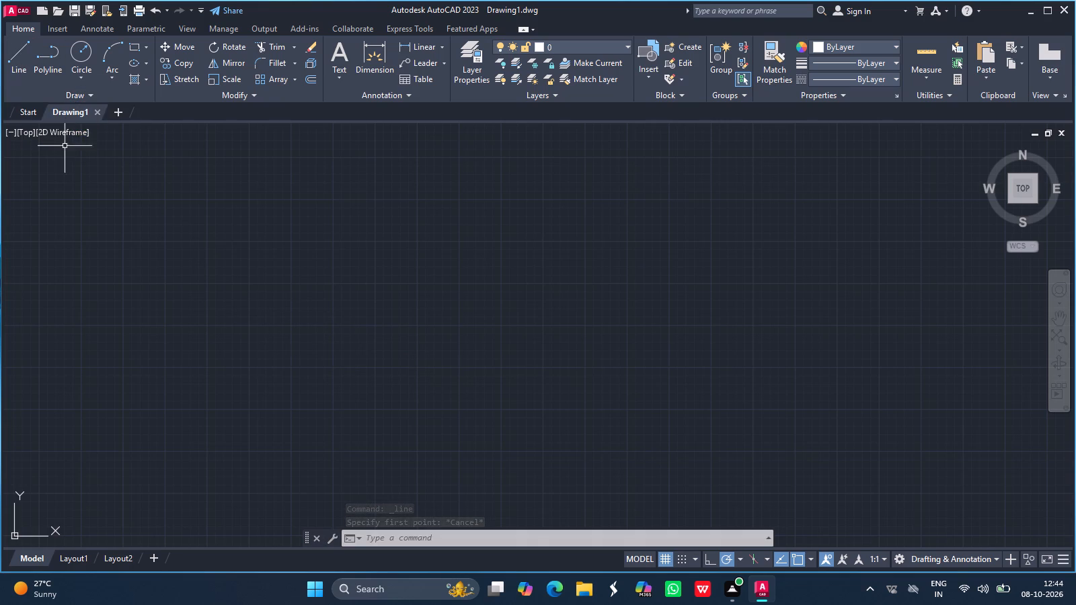
{"action": "left_click", "coordinate": [17, 56]}
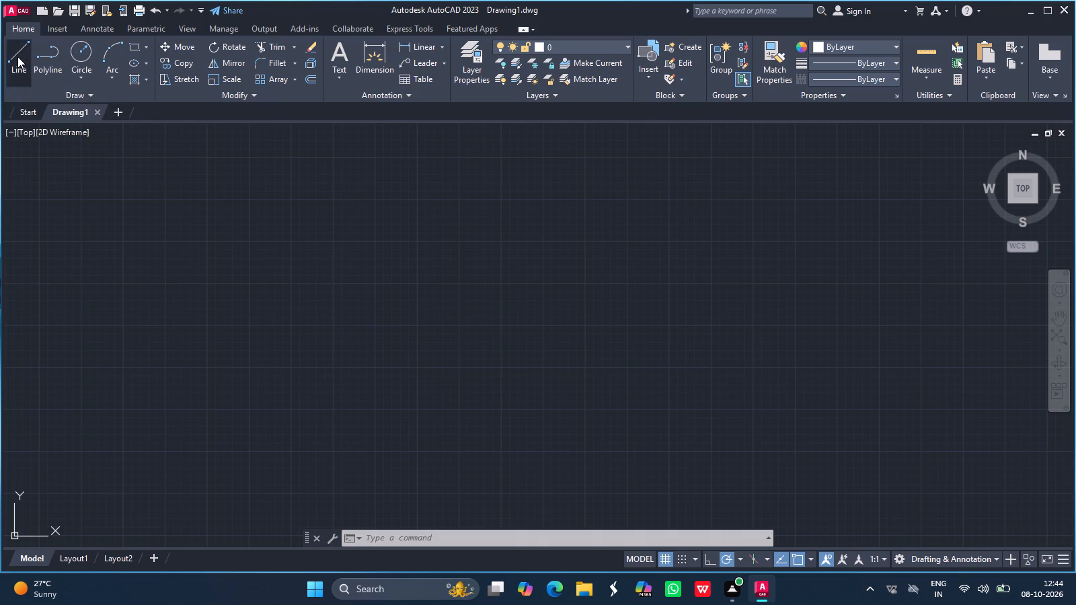
{"action": "left_click", "coordinate": [323, 240]}
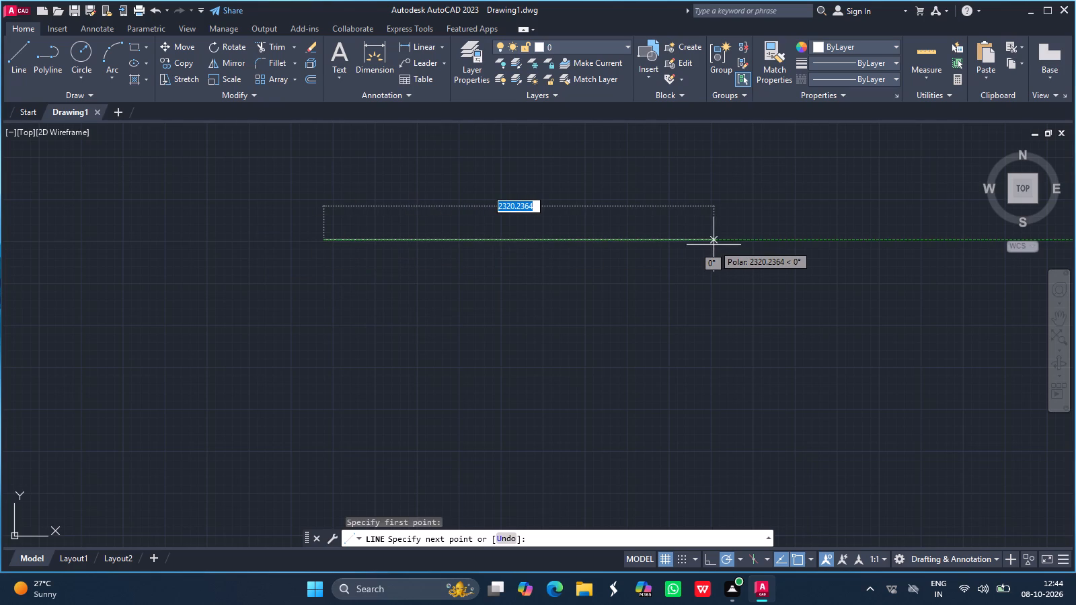
{"action": "type", "text": "50"}
{"action": "key", "text": "Return"}
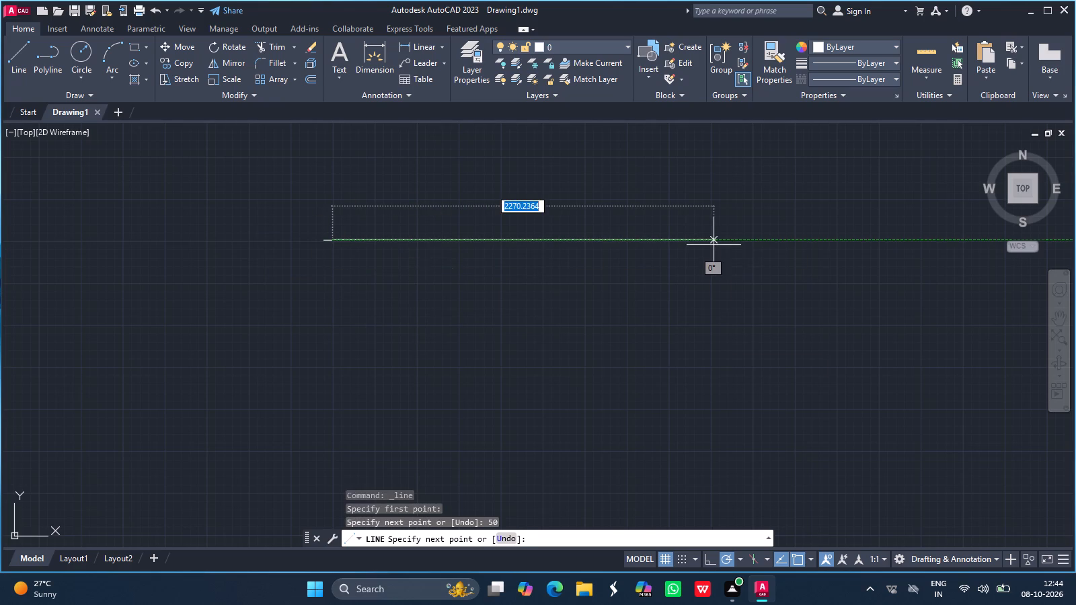
{"action": "key", "text": "Return"}
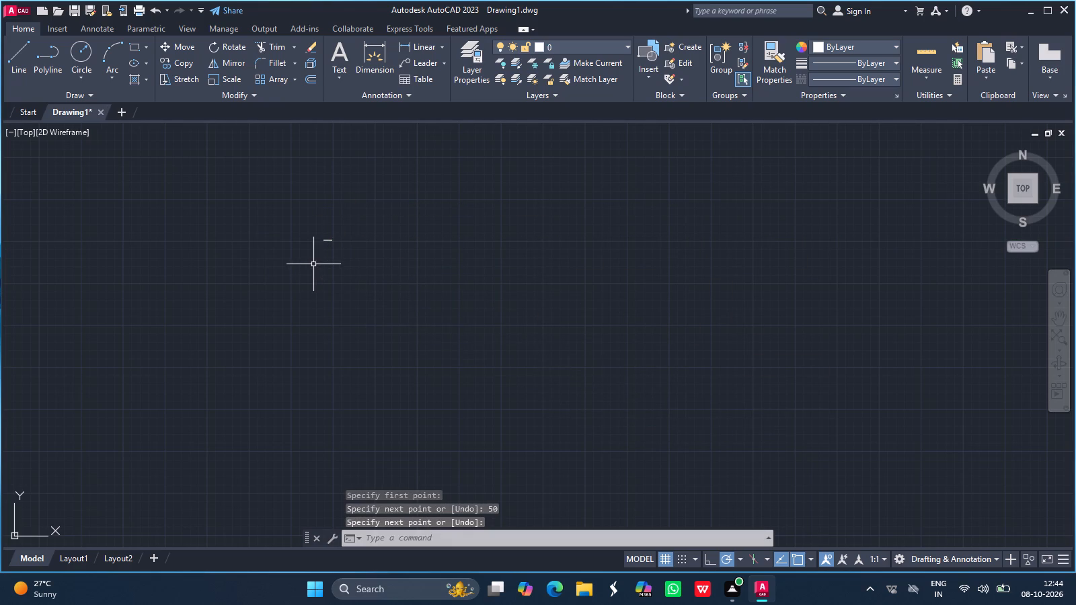
Complete a square with lines from the horizontal line's right endpoint: 50 units down, 50 units left, and back up to its left endpoint.
{"action": "scroll", "coordinate": [313, 263], "scroll_direction": "up", "scroll_amount": 4, "text": "ctrl"}
{"action": "scroll", "coordinate": [328, 231], "scroll_direction": "down", "scroll_amount": 2, "text": "ctrl"}
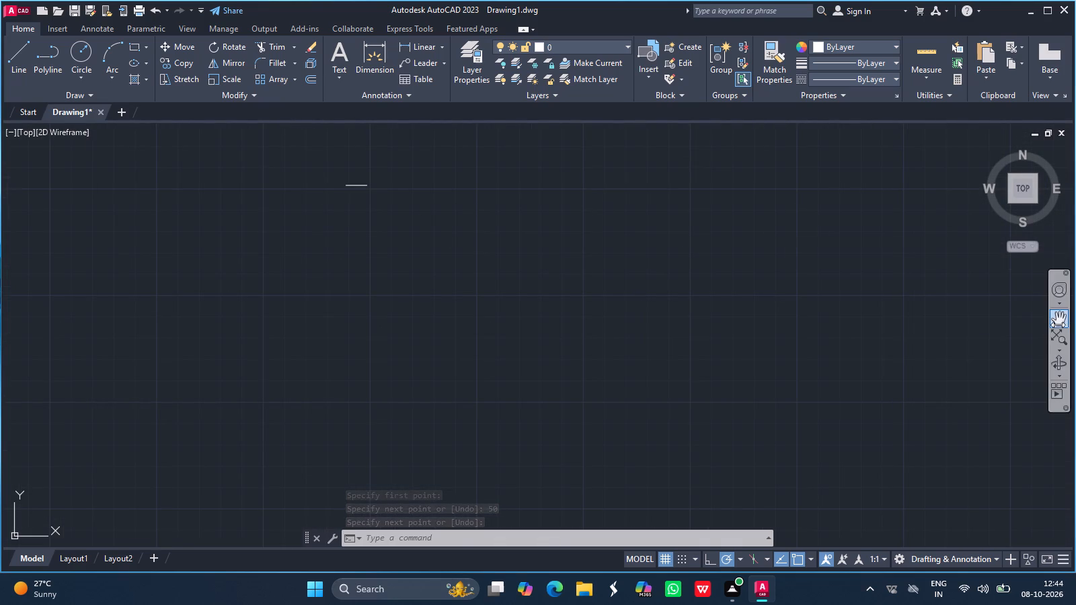
{"action": "left_click", "coordinate": [1057, 323]}
{"action": "left_click_drag", "start_coordinate": [364, 190], "coordinate": [491, 270]}
{"action": "scroll", "coordinate": [491, 270], "scroll_direction": "up", "scroll_amount": 4, "text": "ctrl"}
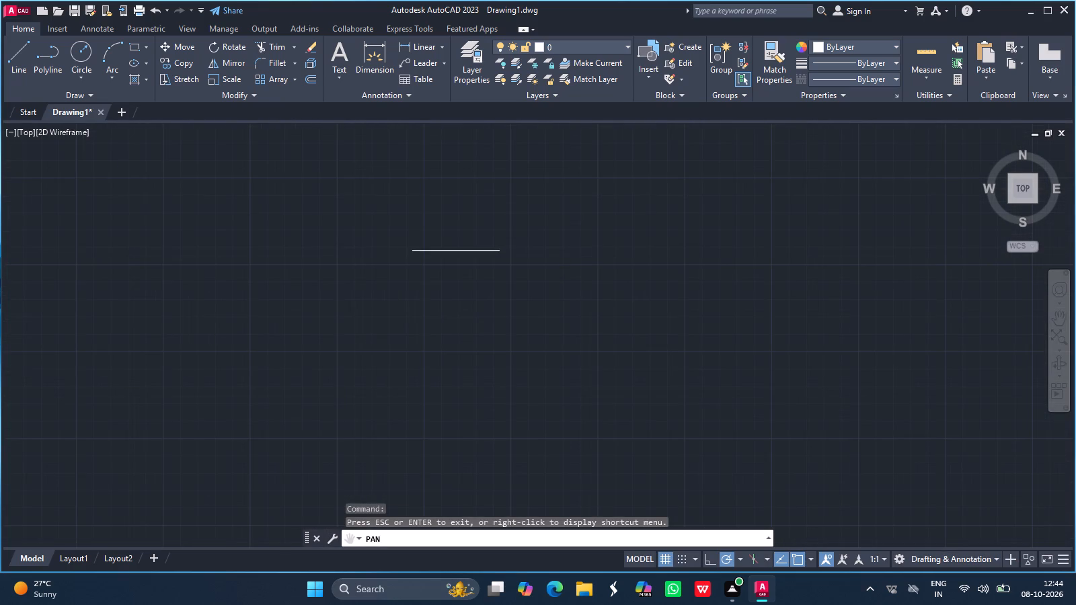
{"action": "left_click_drag", "start_coordinate": [424, 229], "coordinate": [467, 238]}
{"action": "scroll", "coordinate": [467, 238], "scroll_direction": "up", "scroll_amount": 2, "text": "ctrl"}
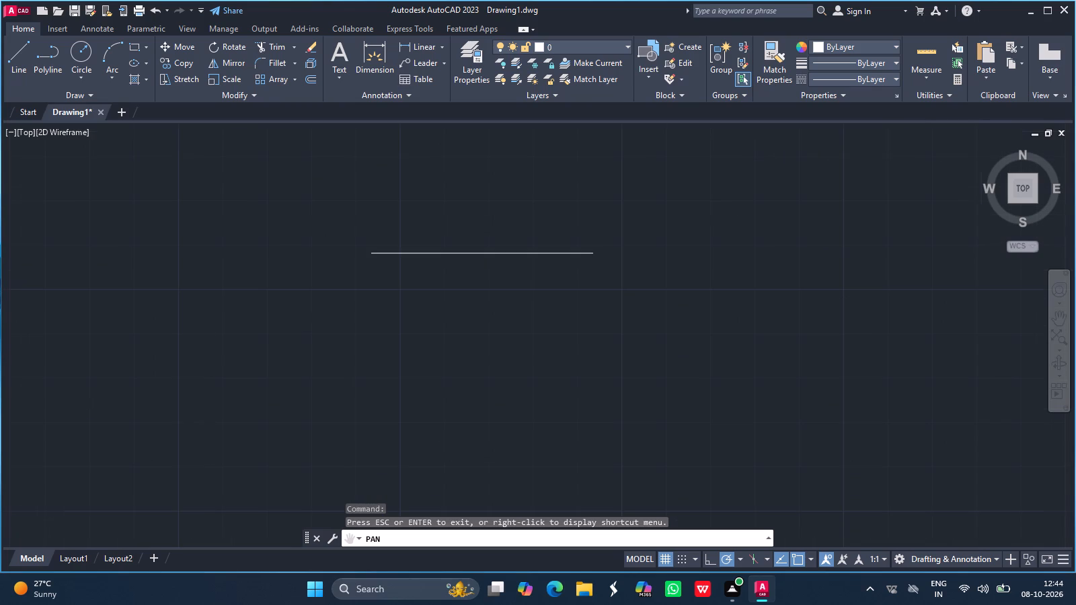
{"action": "key", "text": "Escape"}
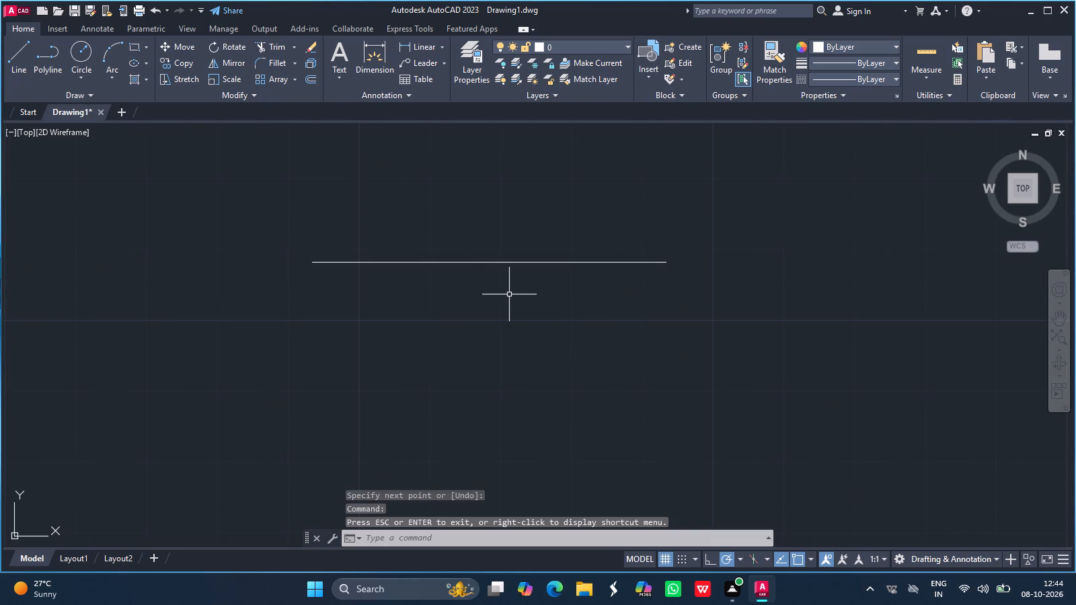
{"action": "scroll", "coordinate": [509, 294], "scroll_direction": "down", "scroll_amount": 1, "text": "ctrl"}
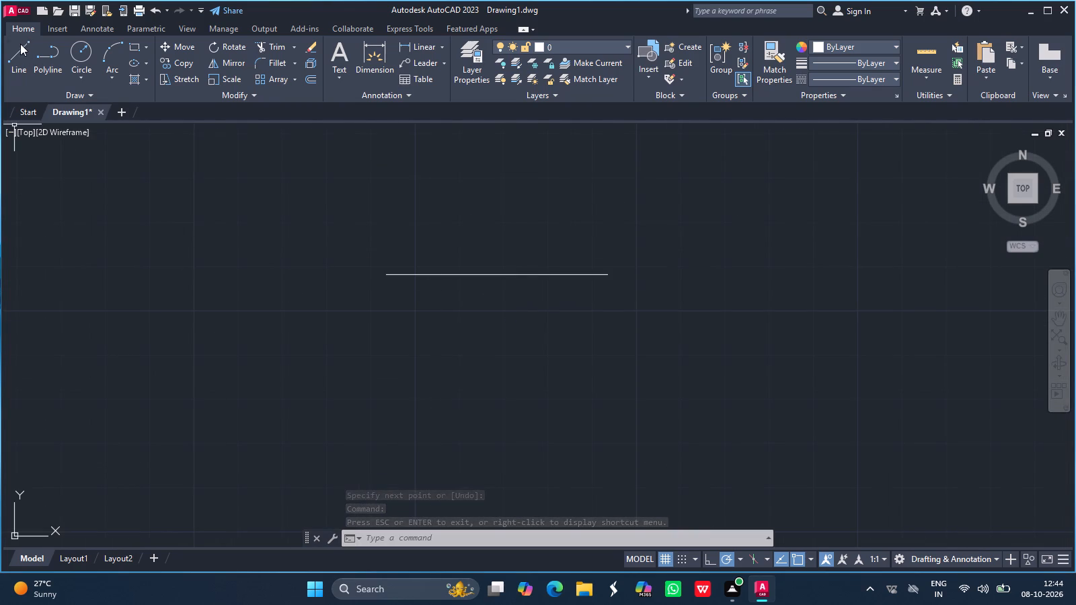
{"action": "left_click", "coordinate": [17, 58]}
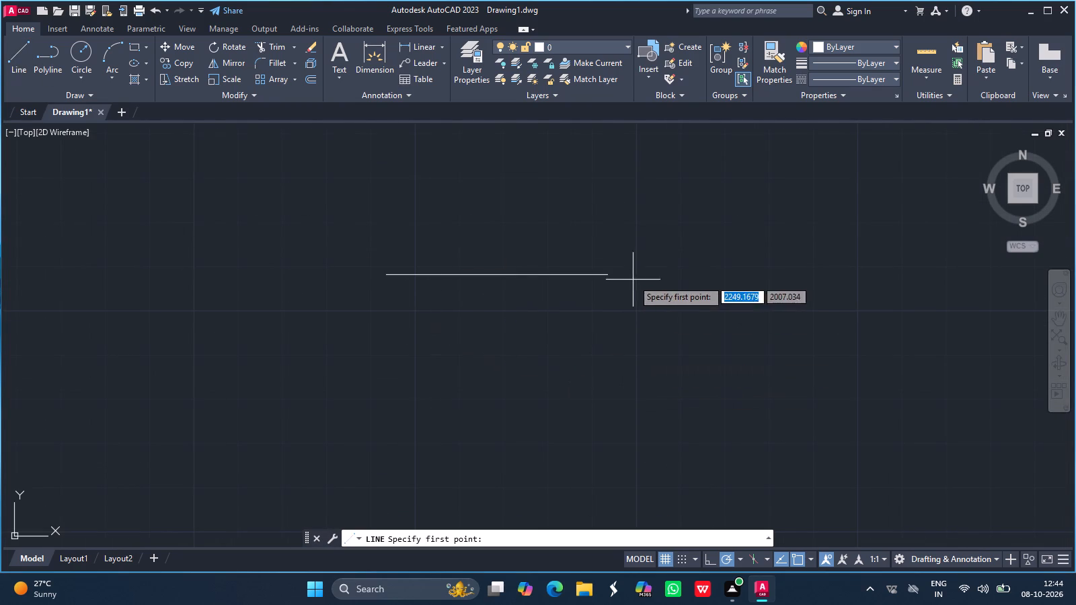
{"action": "left_click_drag", "start_coordinate": [609, 273], "coordinate": [619, 393]}
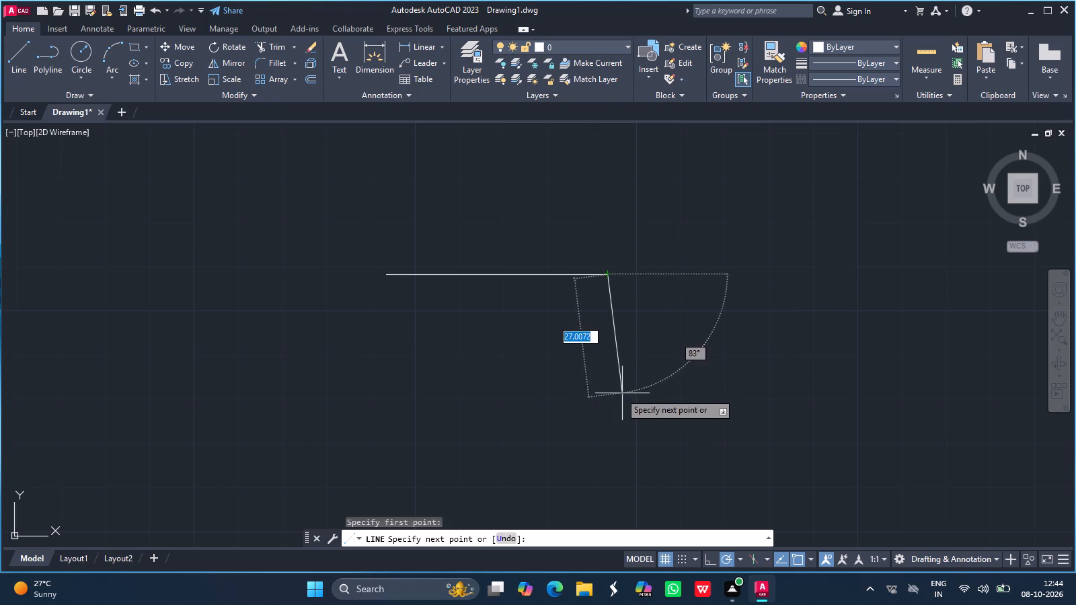
{"action": "left_click_drag", "start_coordinate": [619, 393], "coordinate": [609, 399]}
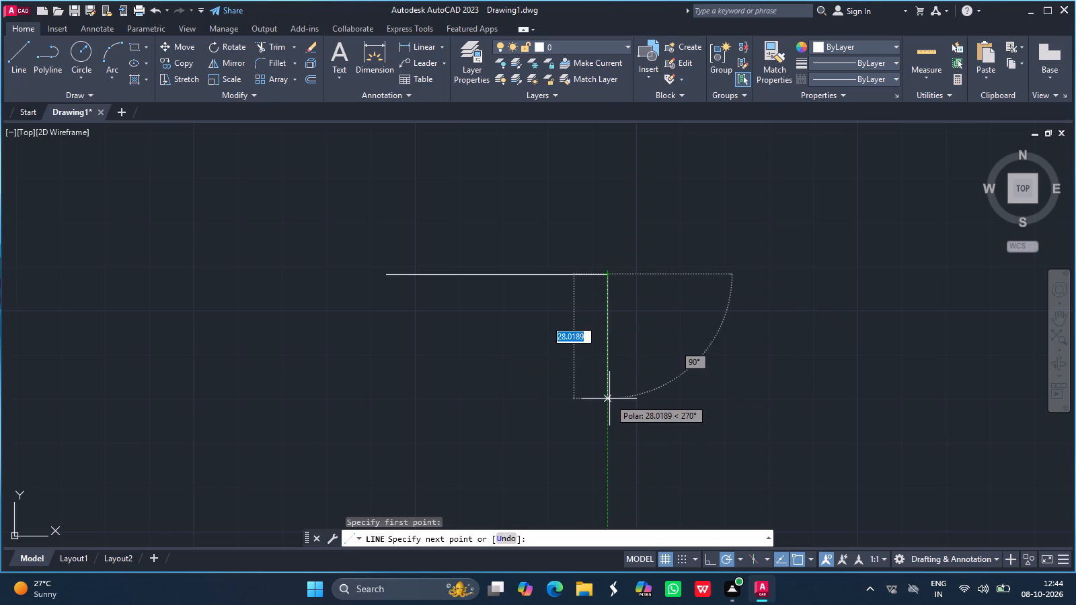
{"action": "type", "text": "50"}
{"action": "key", "text": "Return"}
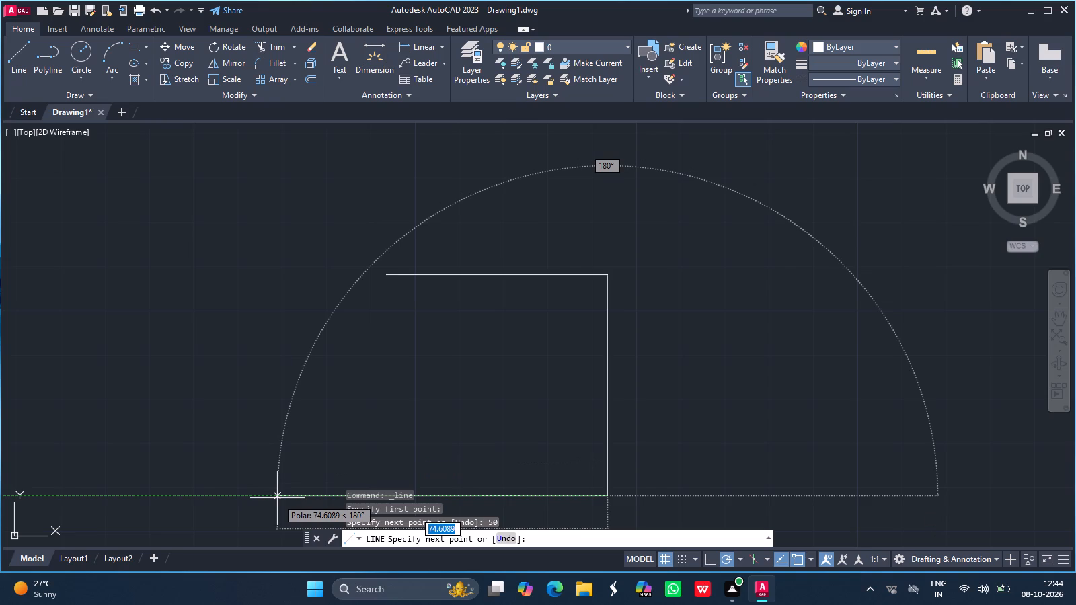
{"action": "type", "text": "50"}
{"action": "key", "text": "Return"}
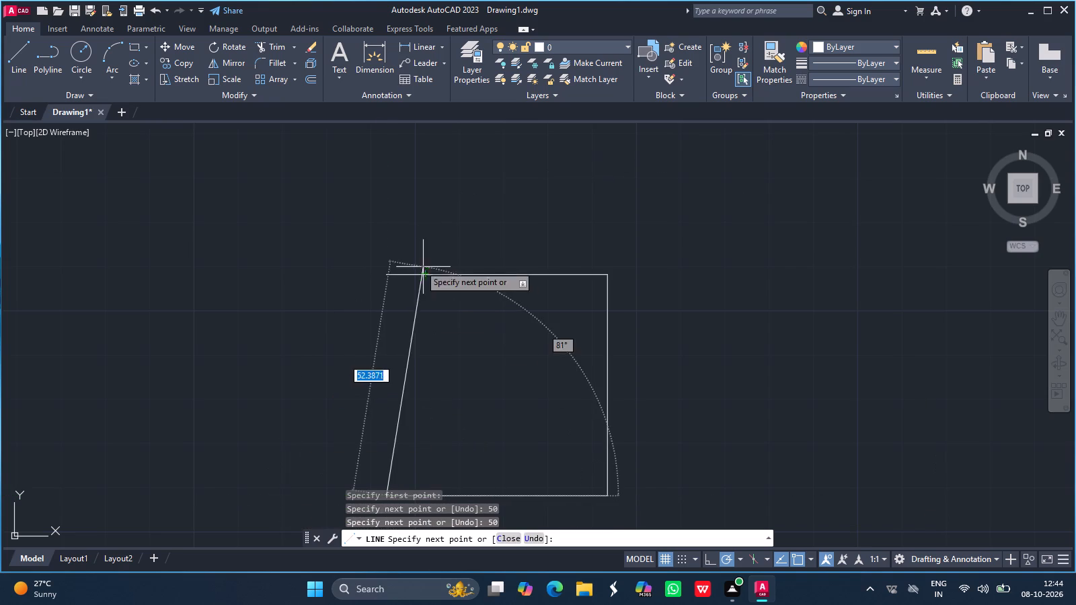
{"action": "left_click", "coordinate": [387, 275]}
{"action": "key", "text": "Return"}
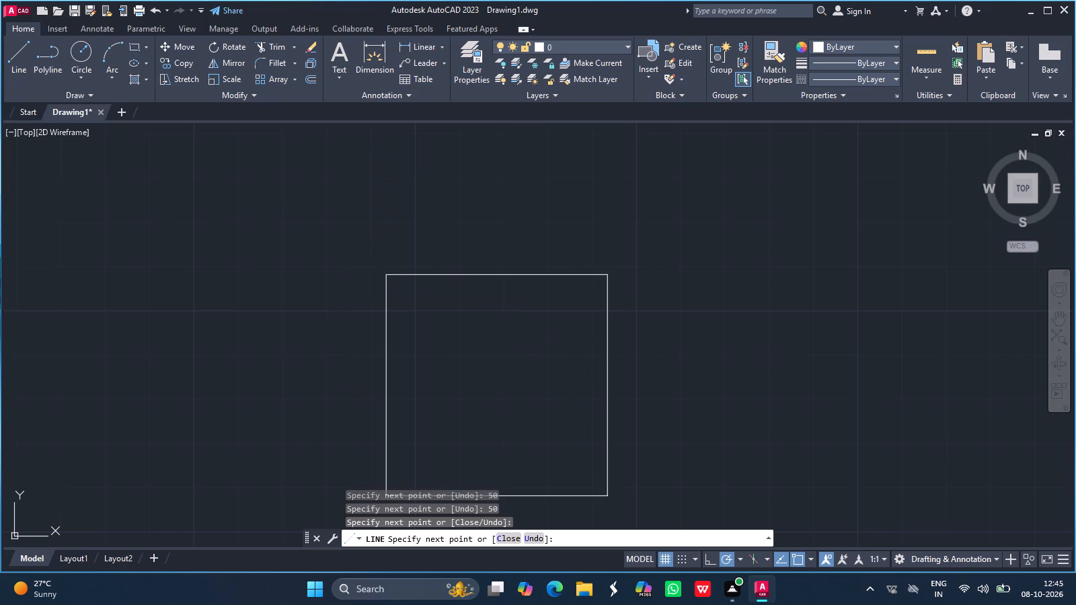
Run LOGFILEON again to have the command log file recording on.
{"action": "left_click", "coordinate": [1054, 321]}
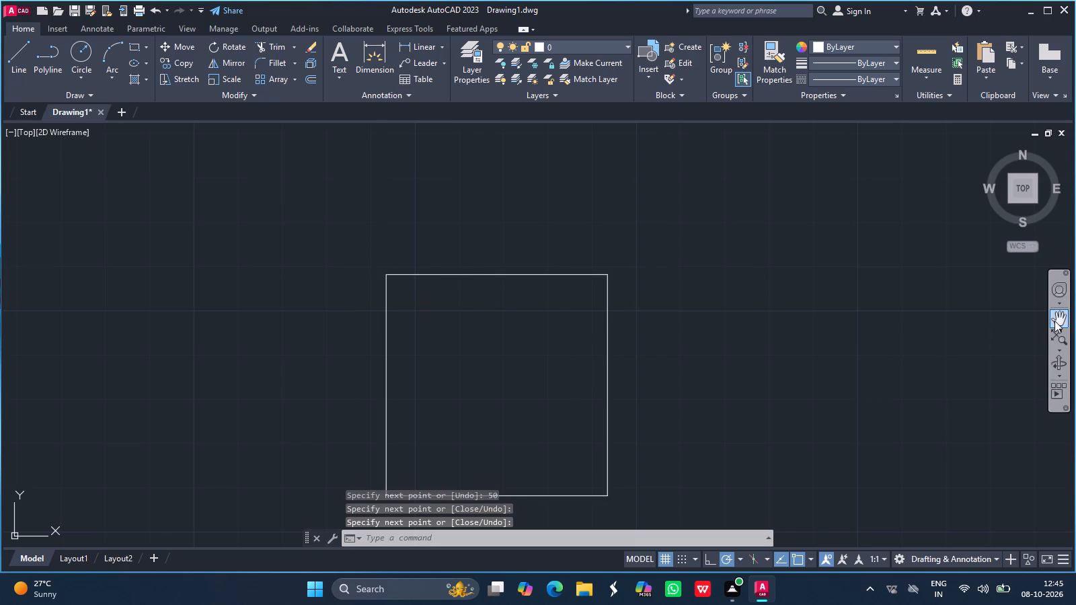
{"action": "left_click_drag", "start_coordinate": [447, 352], "coordinate": [459, 295]}
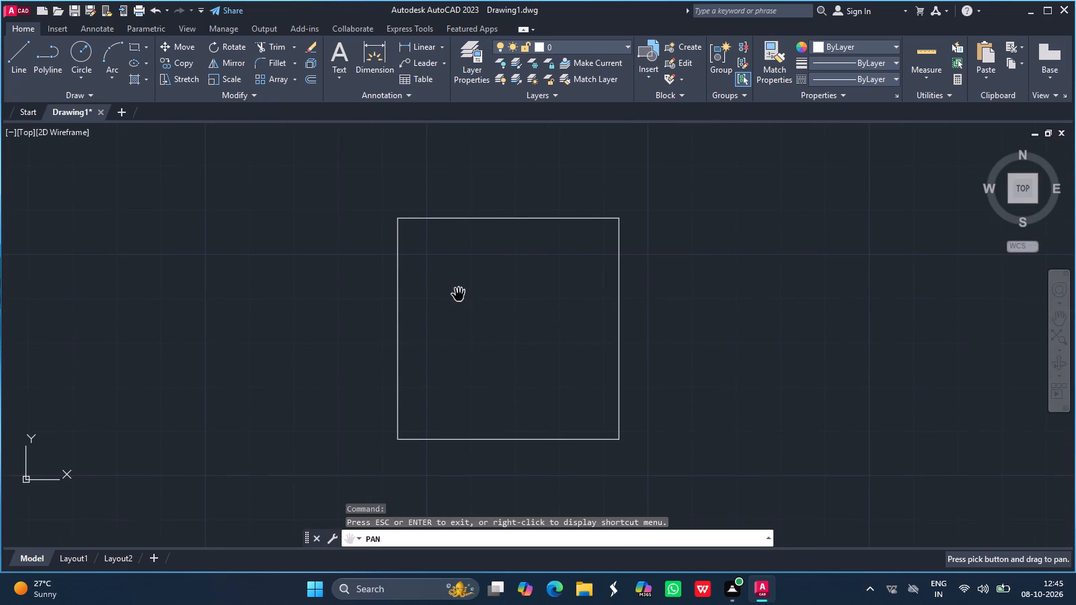
{"action": "key", "text": "Escape"}
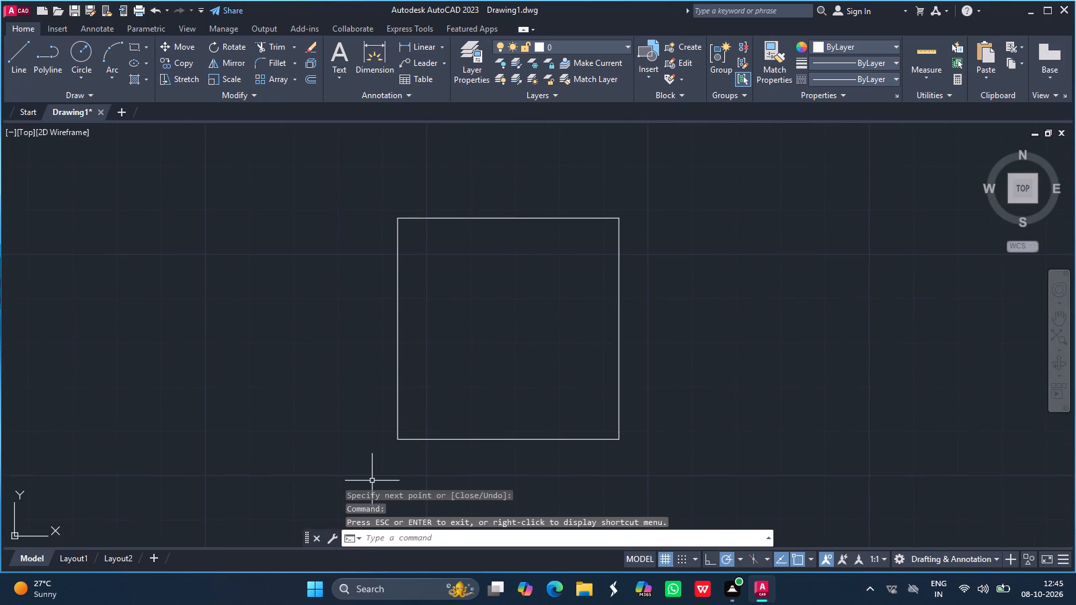
{"action": "left_click", "coordinate": [397, 538]}
{"action": "key", "text": "l"}
{"action": "type", "text": "ogf"}
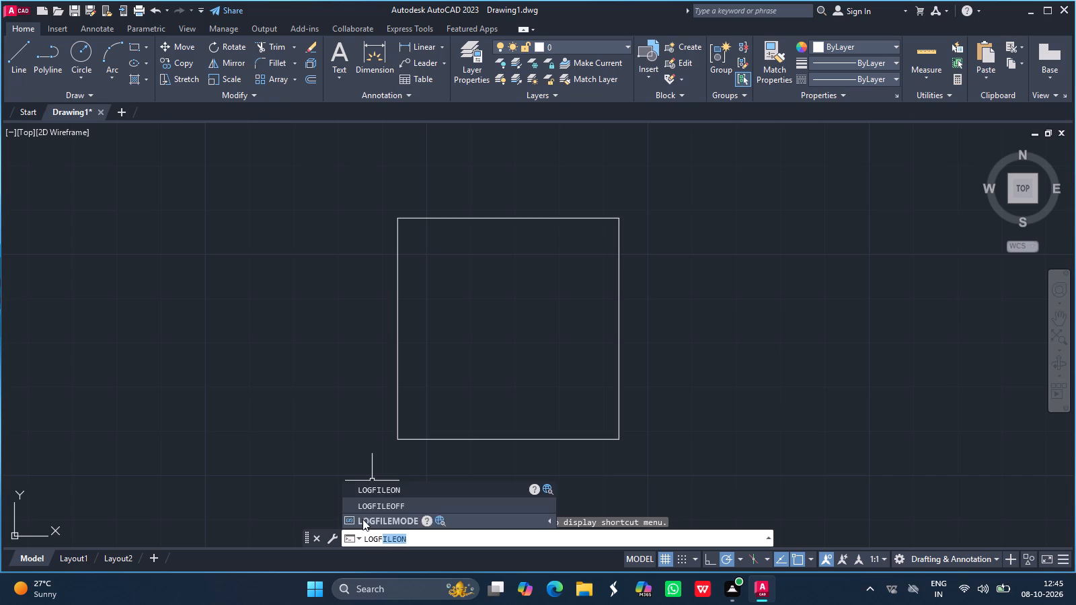
{"action": "left_click", "coordinate": [391, 488]}
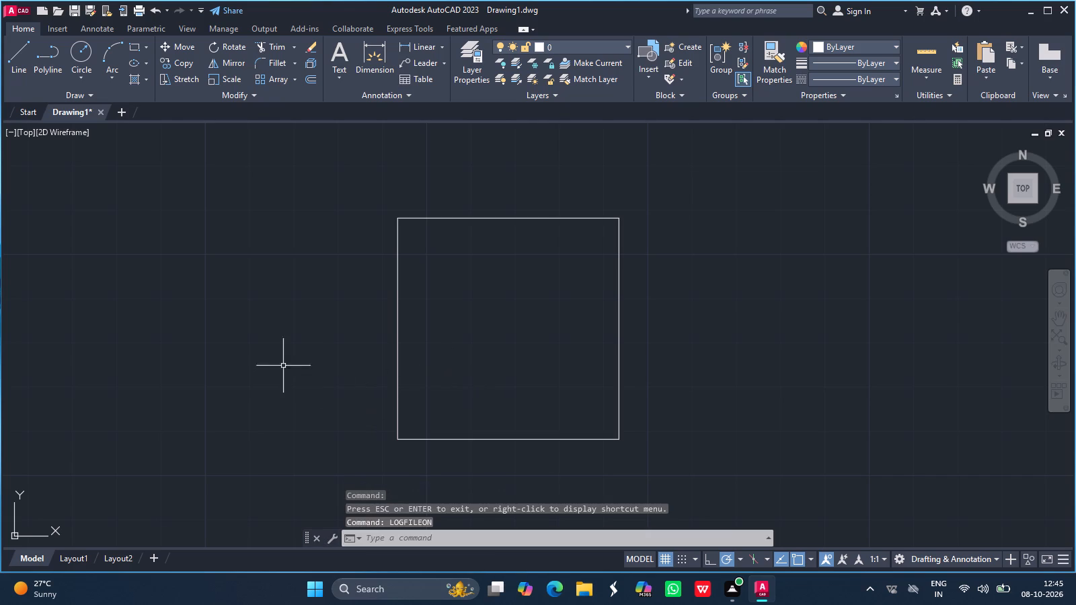
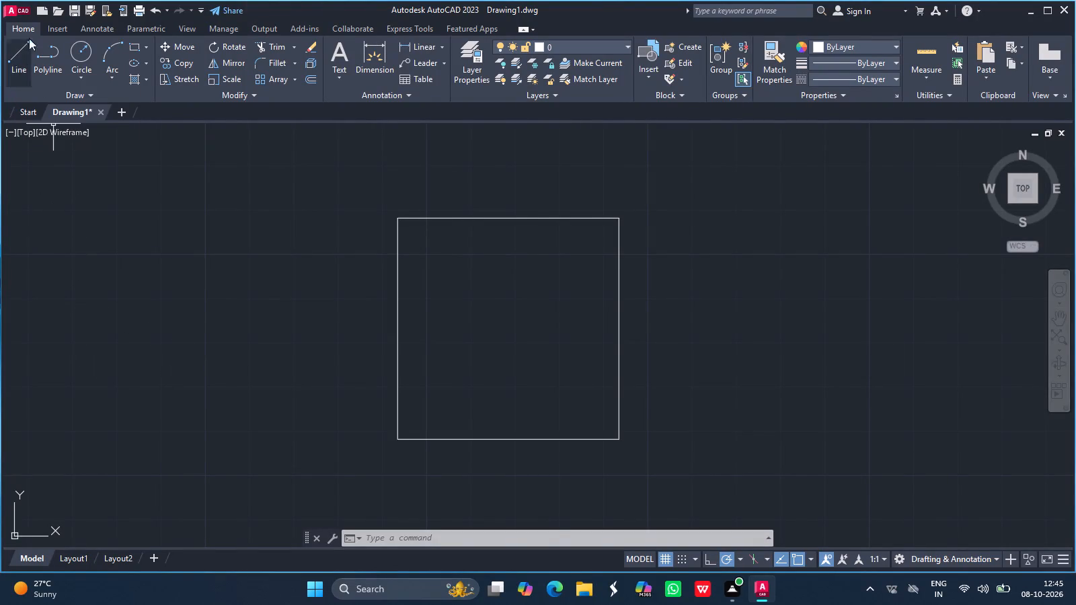
Draw a horizontal line across the square from the midpoint of its left side to the midpoint of its right side.
{"action": "left_click", "coordinate": [15, 51]}
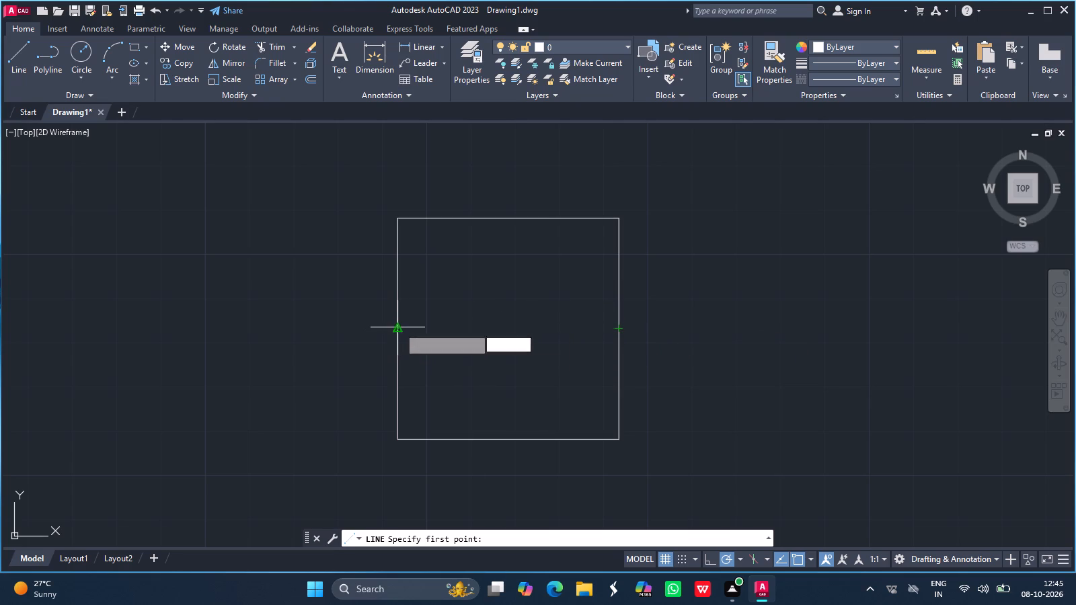
{"action": "left_click_drag", "start_coordinate": [400, 327], "coordinate": [618, 324]}
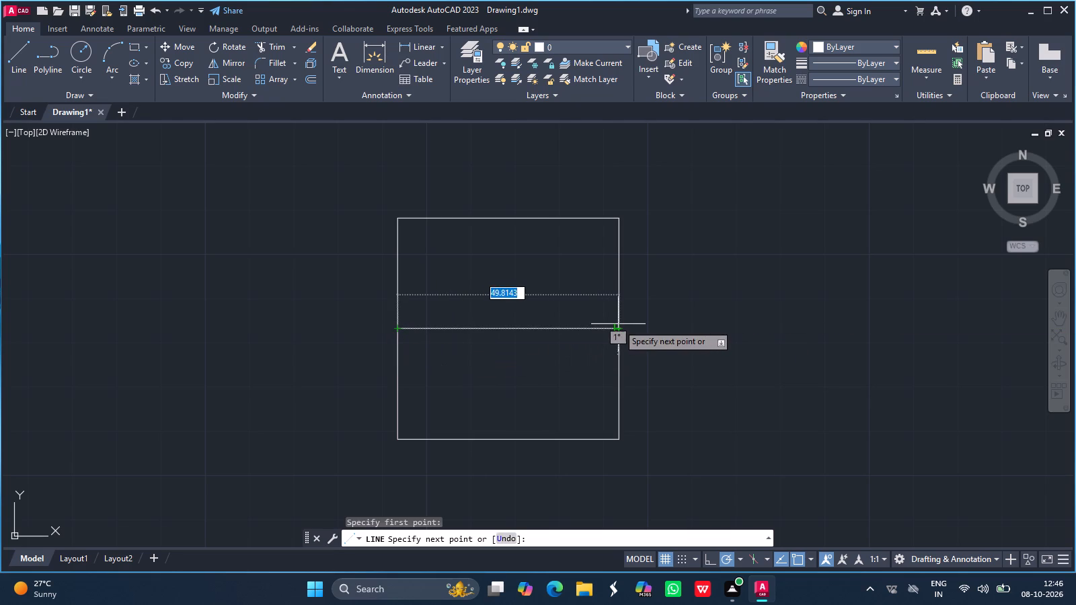
{"action": "left_click_drag", "start_coordinate": [618, 324], "coordinate": [619, 327]}
{"action": "left_click", "coordinate": [619, 327]}
{"action": "key", "text": "Return"}
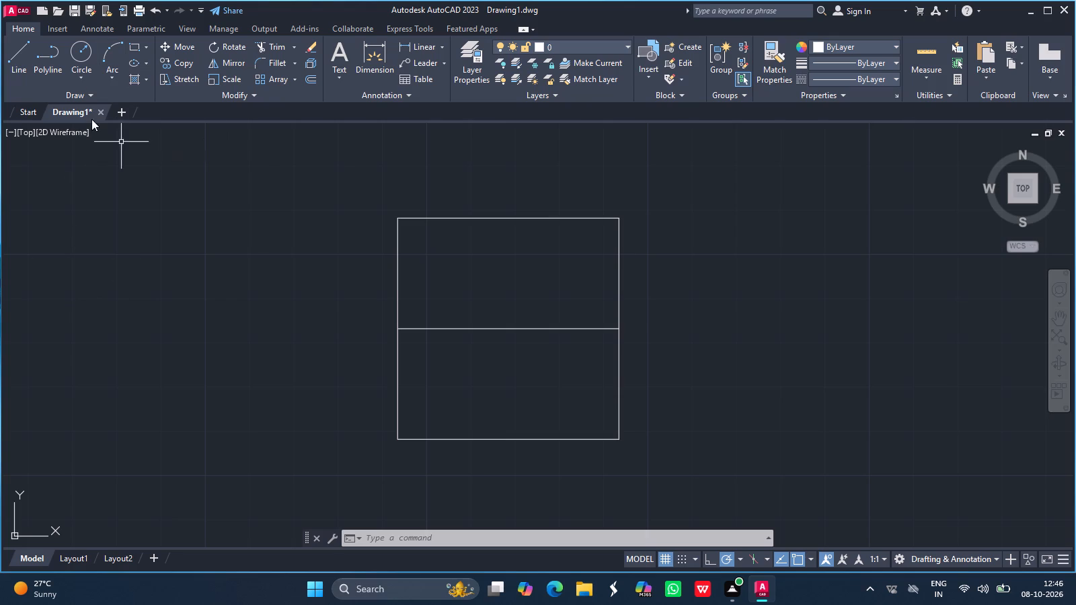
Draw an ellipse by its center in the empty area left of the square, with a horizontal half-axis of 15 and a vertical half-axis of 12.
{"action": "left_click", "coordinate": [133, 65]}
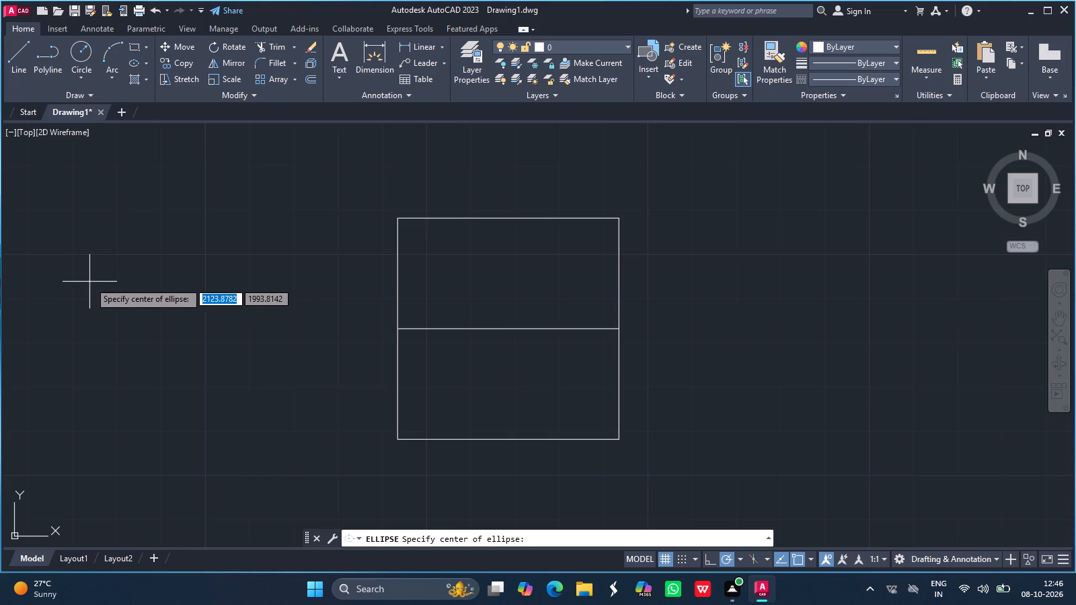
{"action": "left_click_drag", "start_coordinate": [89, 282], "coordinate": [261, 395]}
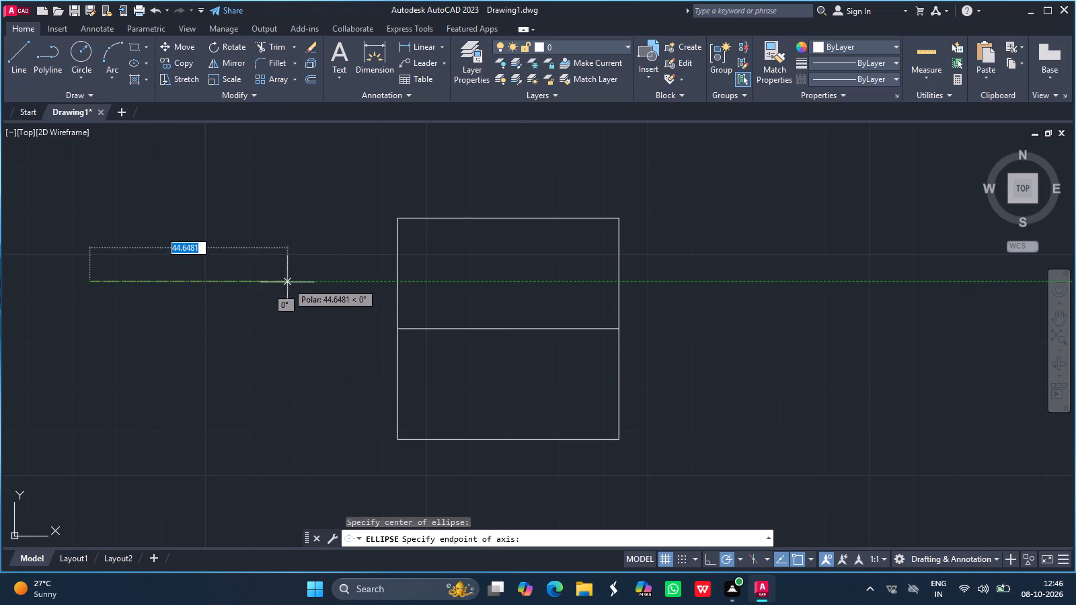
{"action": "type", "text": "15"}
{"action": "key", "text": "Return"}
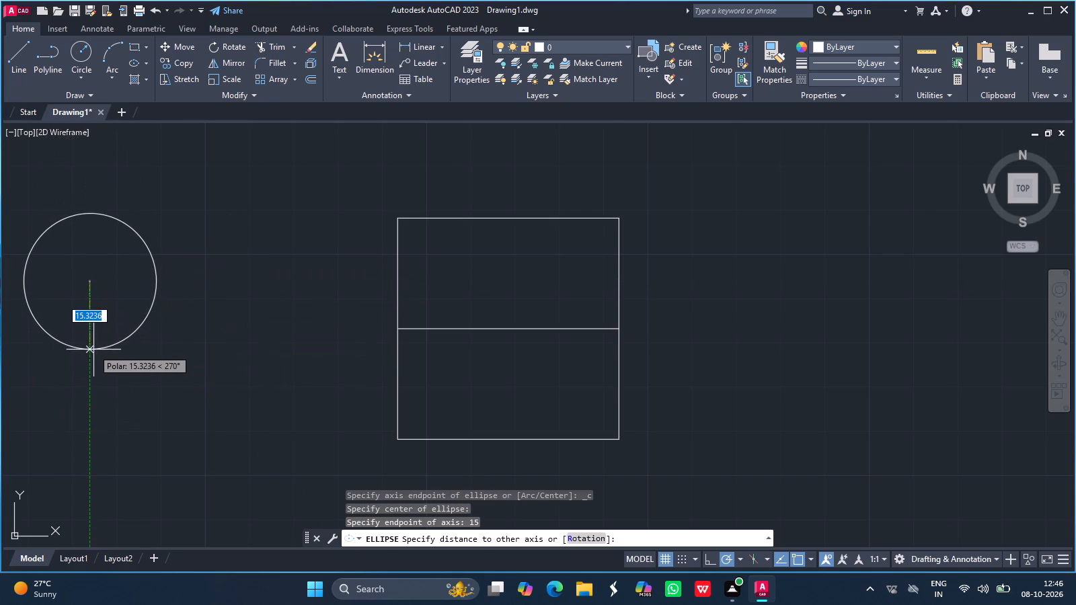
{"action": "type", "text": "12"}
{"action": "key", "text": "Return"}
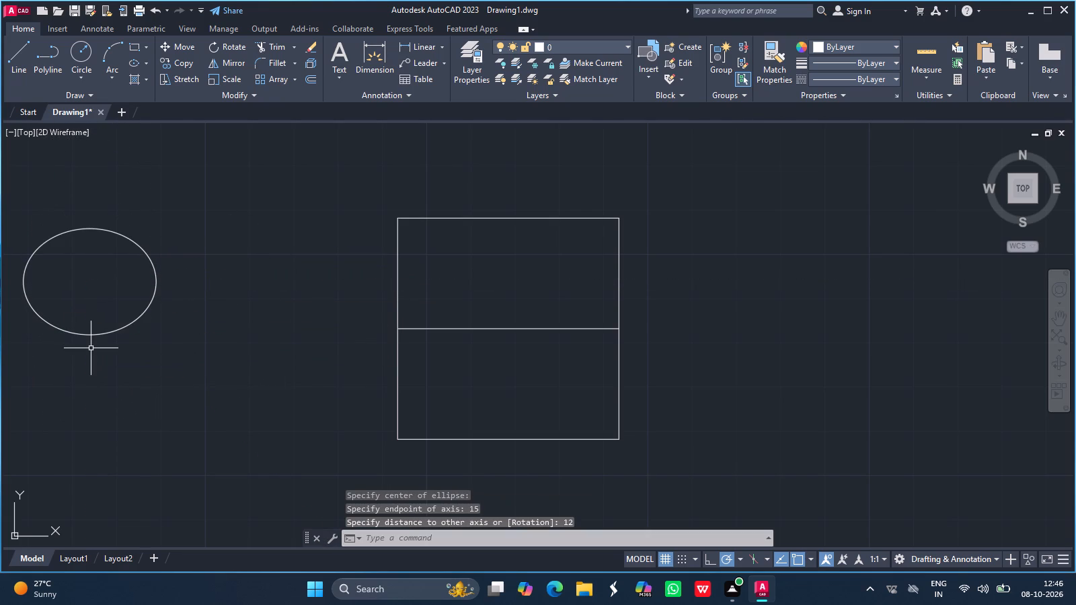
Move the ellipse by its center onto the midpoint of the horizontal centre line inside the square.
{"action": "left_click", "coordinate": [90, 229]}
{"action": "type", "text": "move"}
{"action": "key", "text": "Return"}
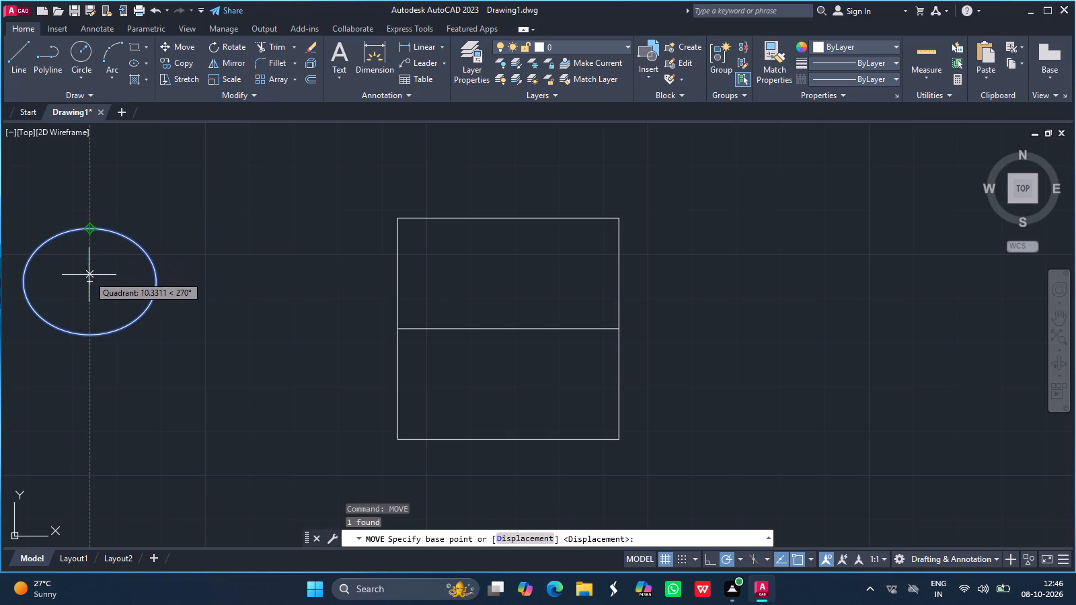
{"action": "left_click", "coordinate": [89, 280]}
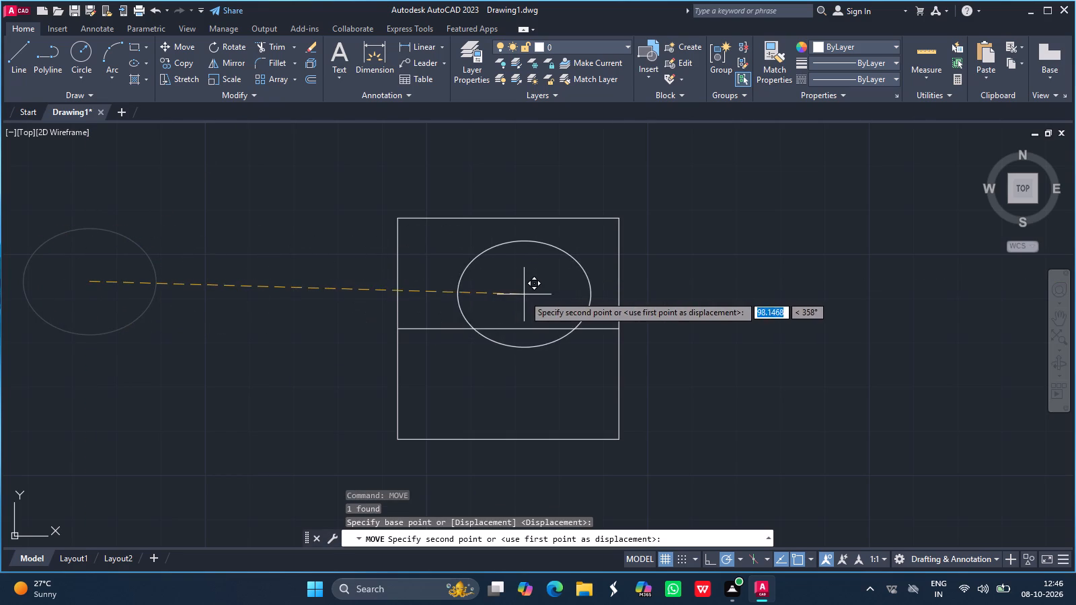
{"action": "left_click", "coordinate": [512, 329]}
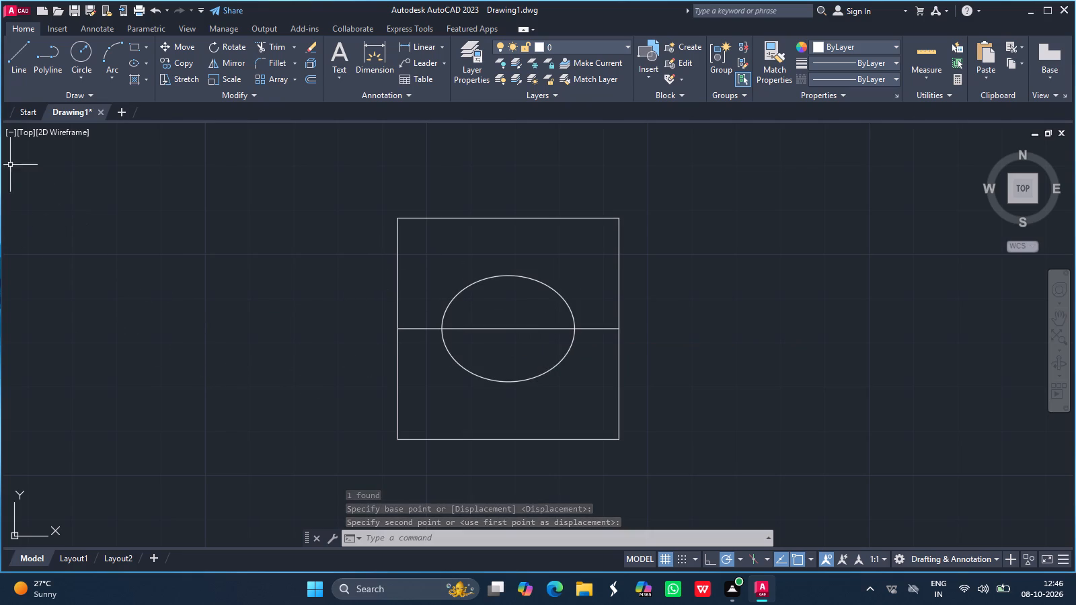
Draw a vertical line through the square from the midpoint of its bottom side to the midpoint of its top side.
{"action": "left_click", "coordinate": [22, 64]}
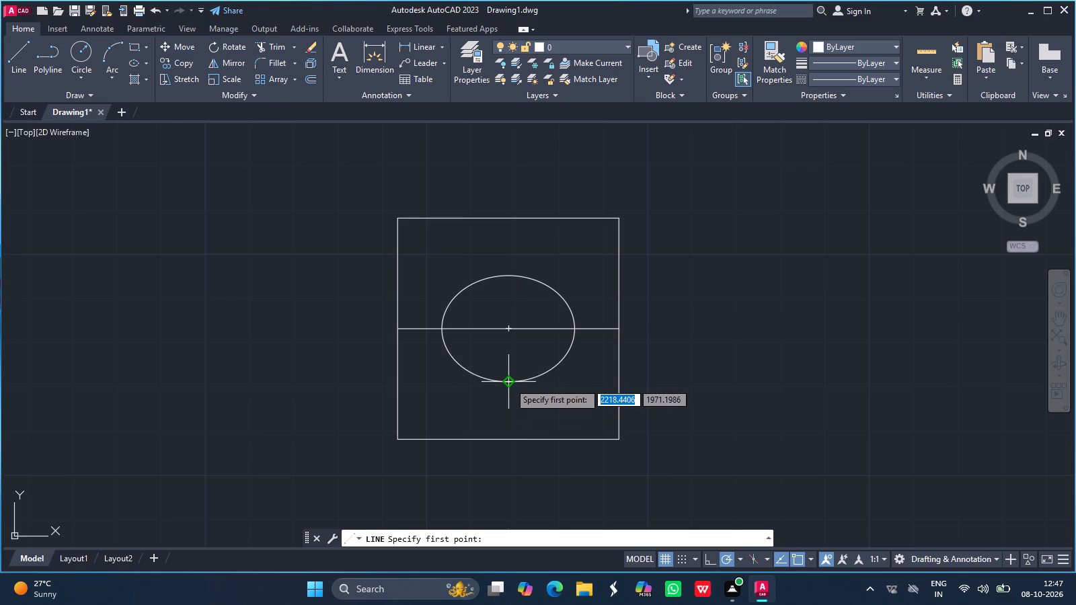
{"action": "left_click_drag", "start_coordinate": [510, 438], "coordinate": [510, 341]}
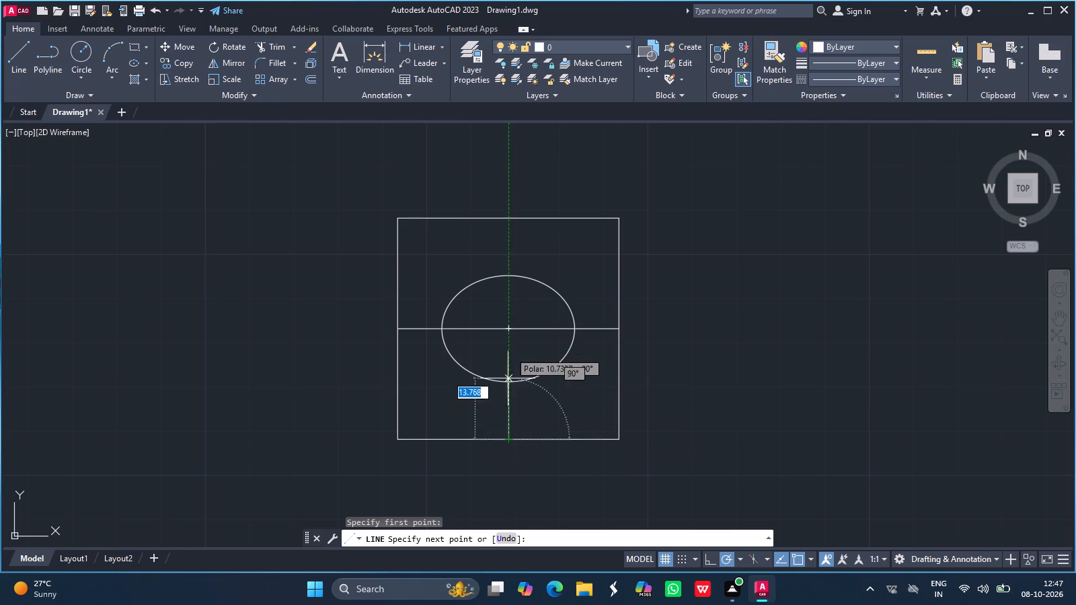
{"action": "left_click_drag", "start_coordinate": [510, 341], "coordinate": [510, 329]}
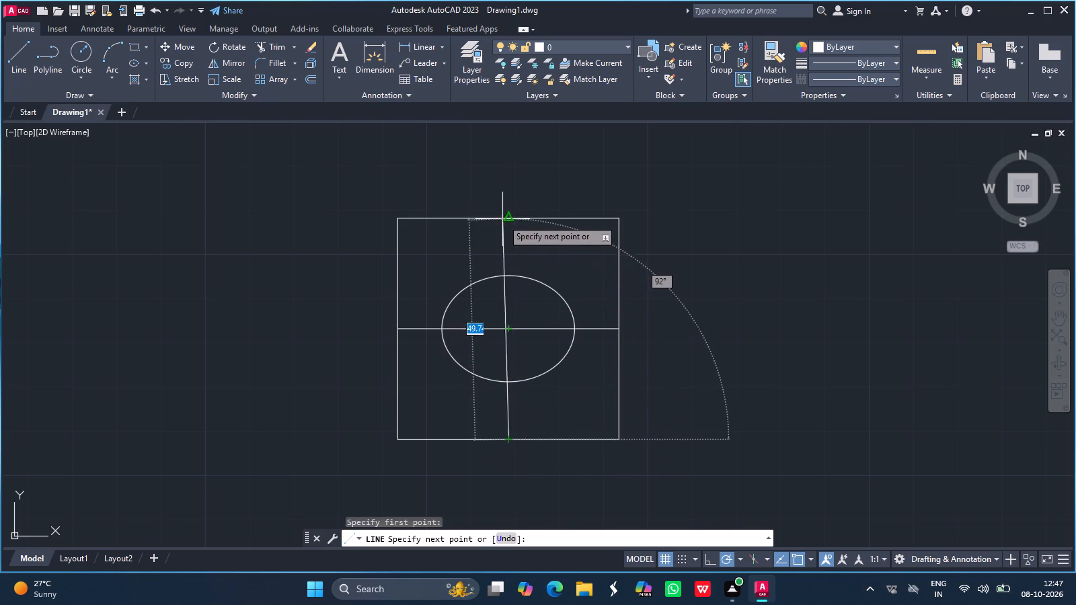
{"action": "left_click", "coordinate": [507, 218]}
{"action": "key", "text": "Return"}
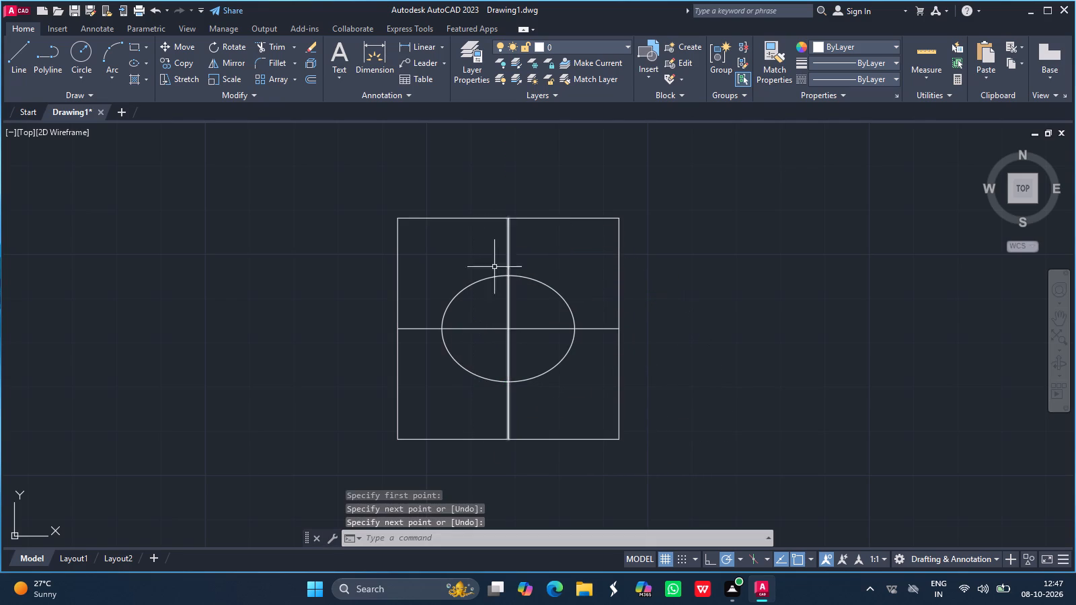
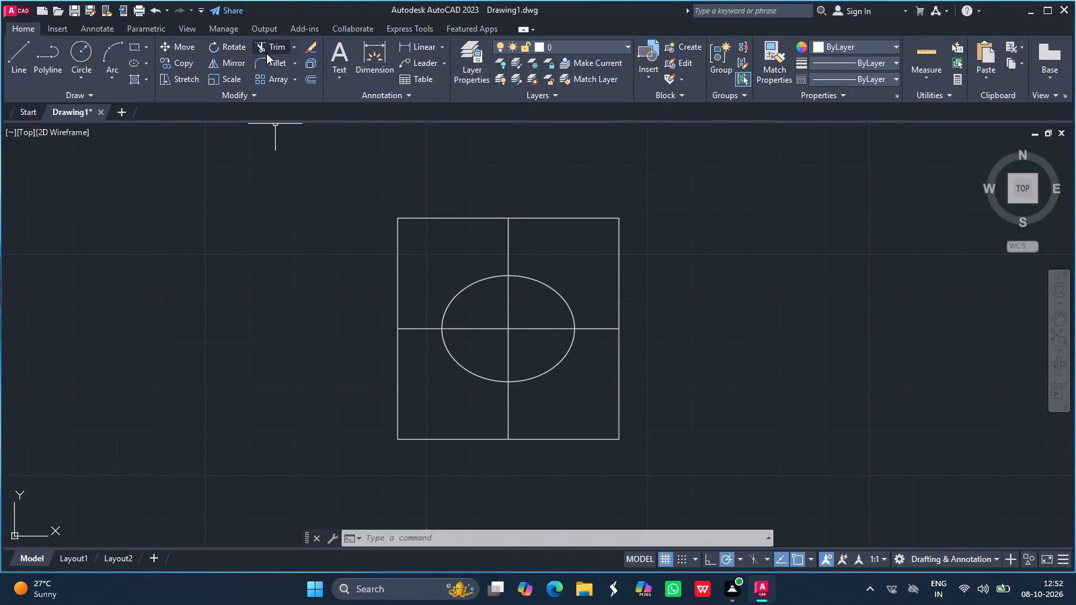
Offset the square's vertical centre line by 3 to both its left and right sides.
{"action": "left_click", "coordinate": [305, 76]}
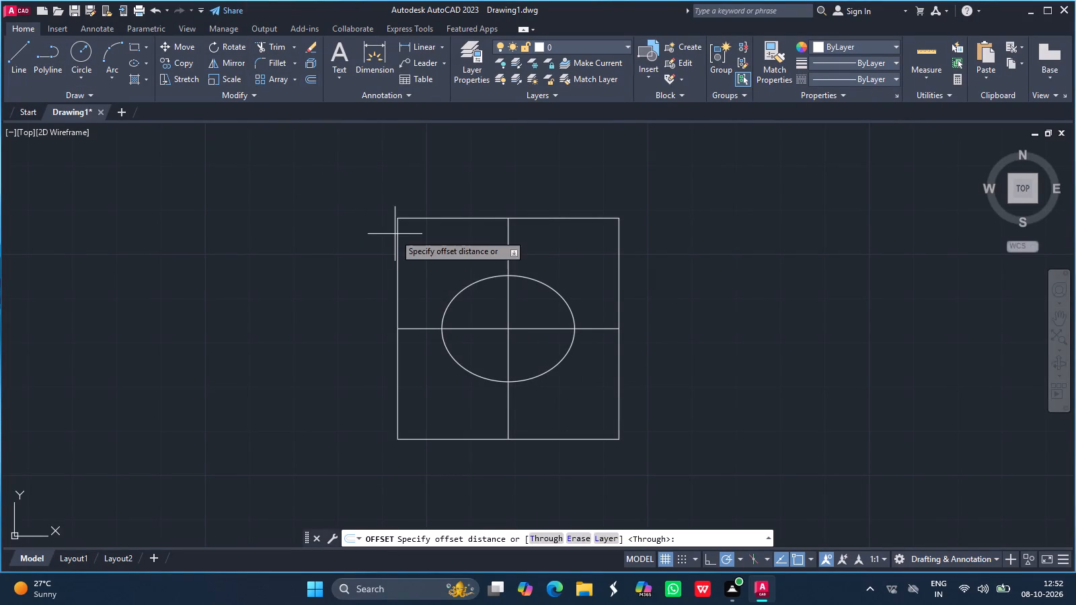
{"action": "left_click", "coordinate": [695, 540]}
{"action": "key", "text": "3"}
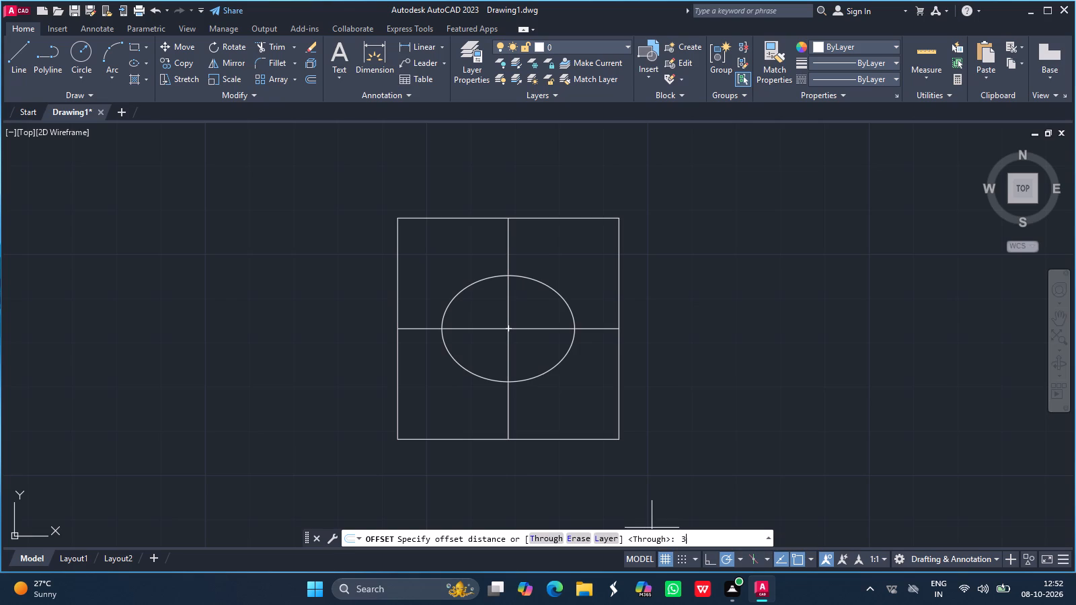
{"action": "key", "text": "Return"}
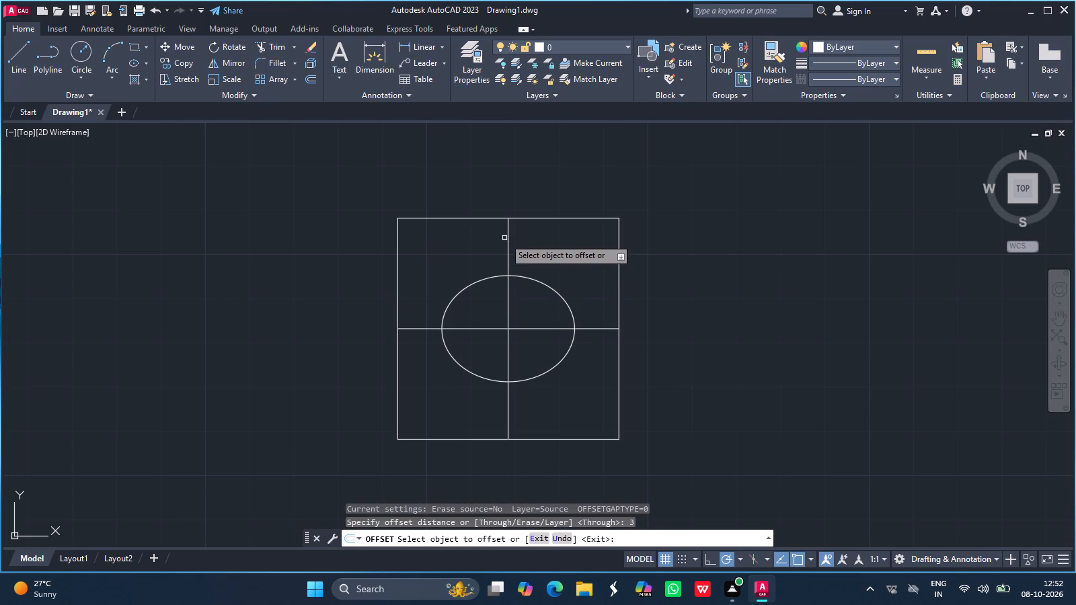
{"action": "left_click_drag", "start_coordinate": [510, 245], "coordinate": [477, 257]}
{"action": "left_click_drag", "start_coordinate": [477, 257], "coordinate": [508, 245]}
{"action": "left_click_drag", "start_coordinate": [508, 245], "coordinate": [549, 249]}
{"action": "left_click", "coordinate": [549, 249]}
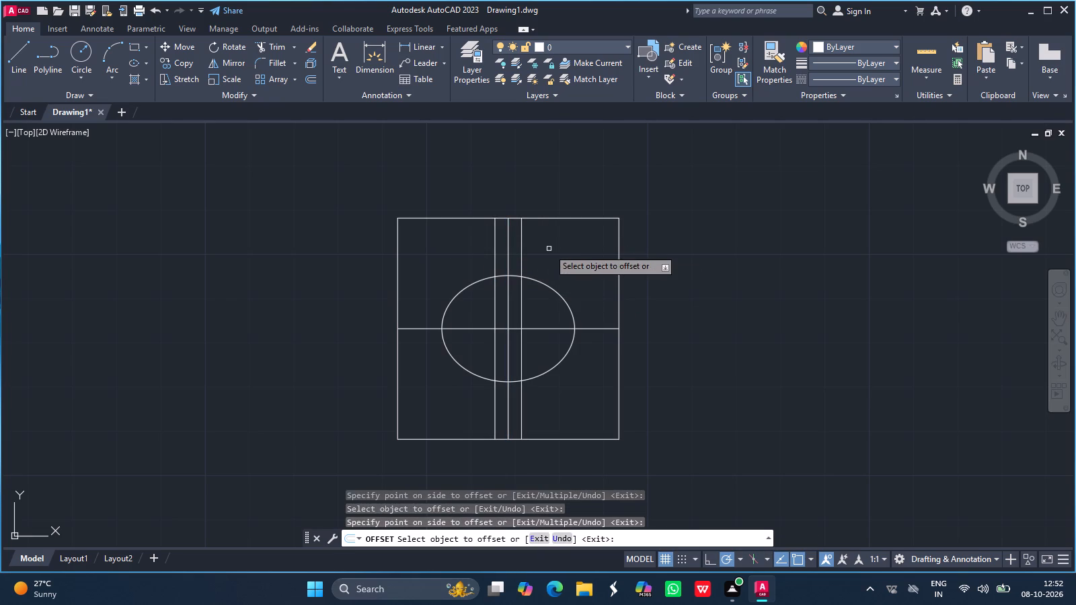
{"action": "key", "text": "Return"}
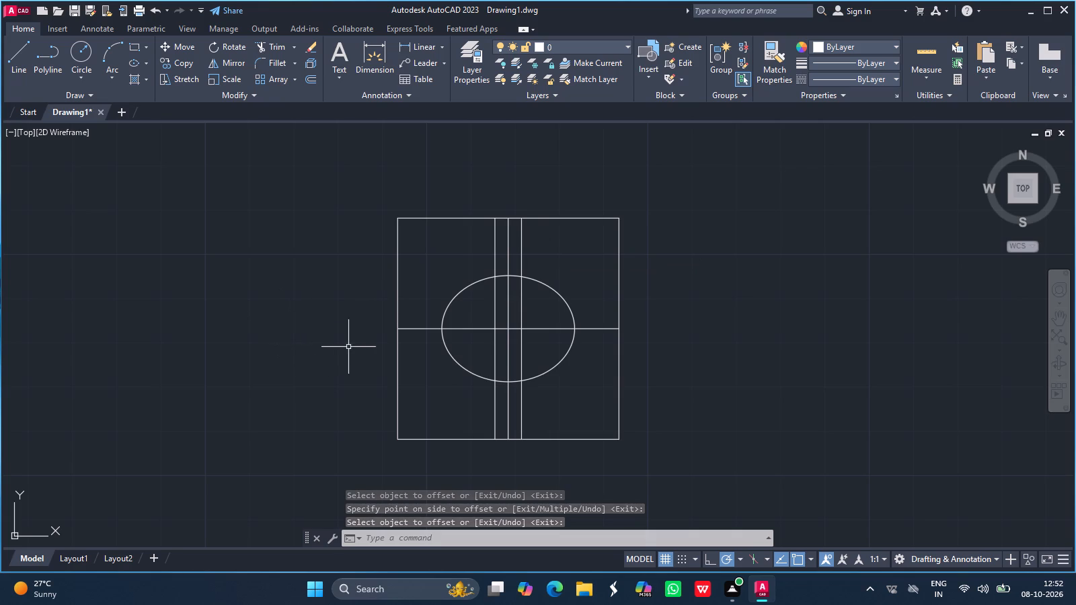
Draw a line 16.75 straight up from the ellipse's center, continuing horizontally to the right-hand offset line.
{"action": "left_click", "coordinate": [18, 51]}
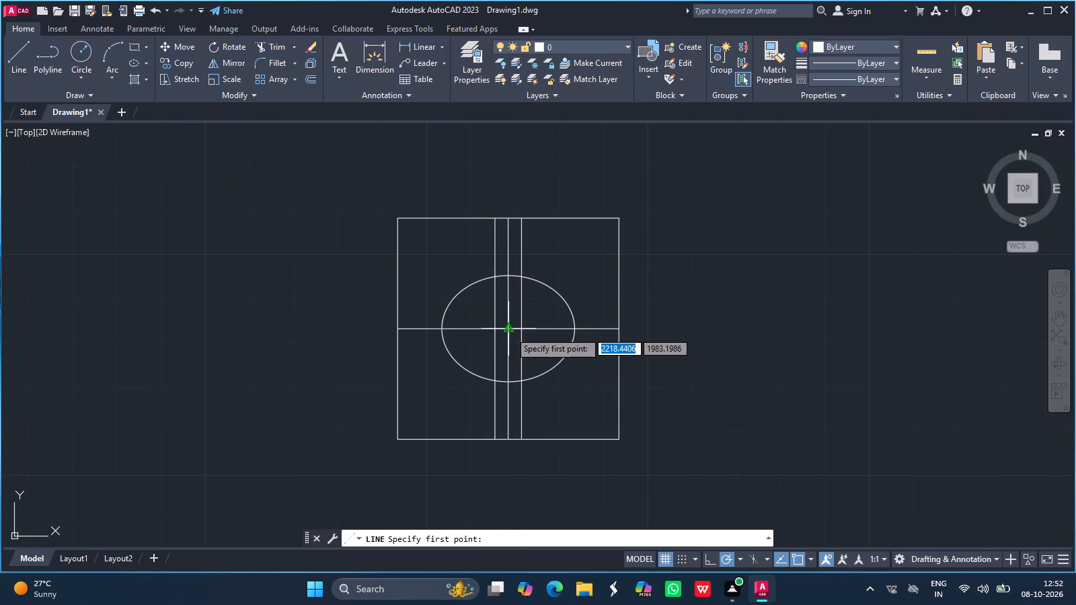
{"action": "left_click", "coordinate": [510, 331]}
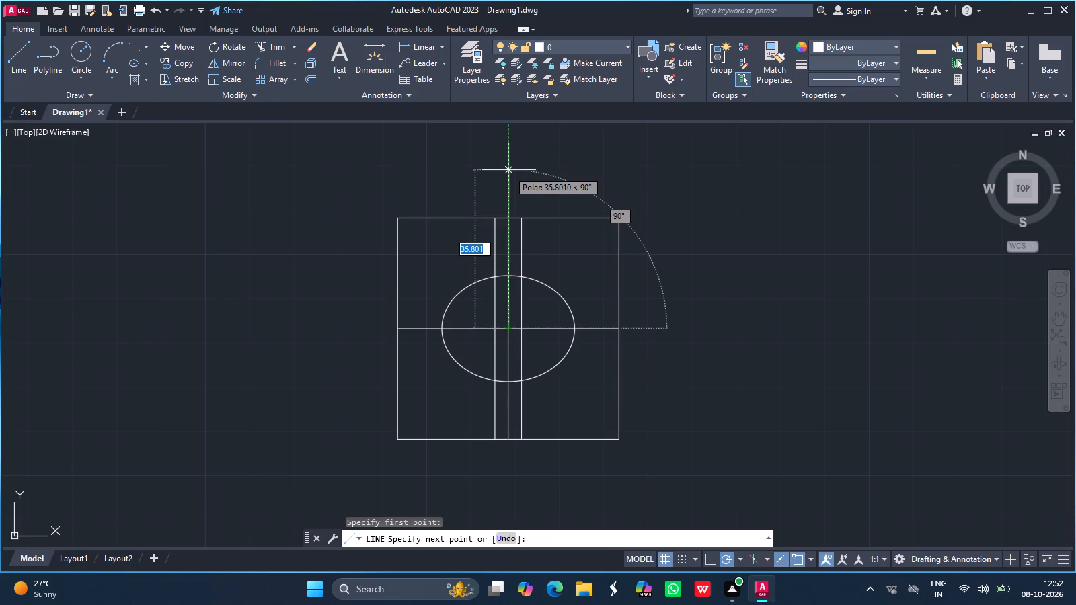
{"action": "type", "text": "16"}
{"action": "key", "text": "period"}
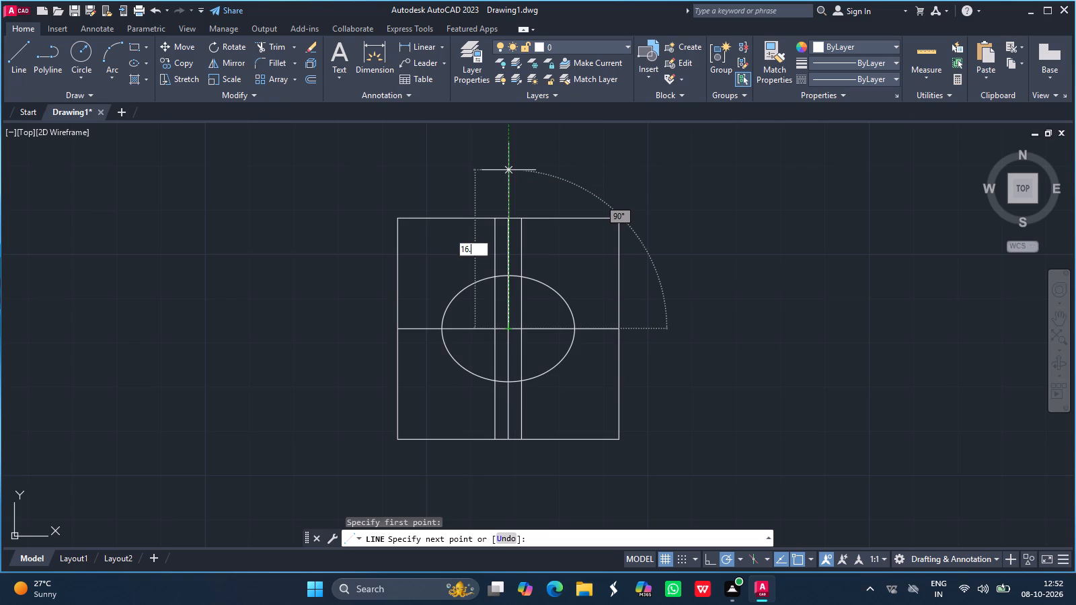
{"action": "type", "text": "75"}
{"action": "key", "text": "Return"}
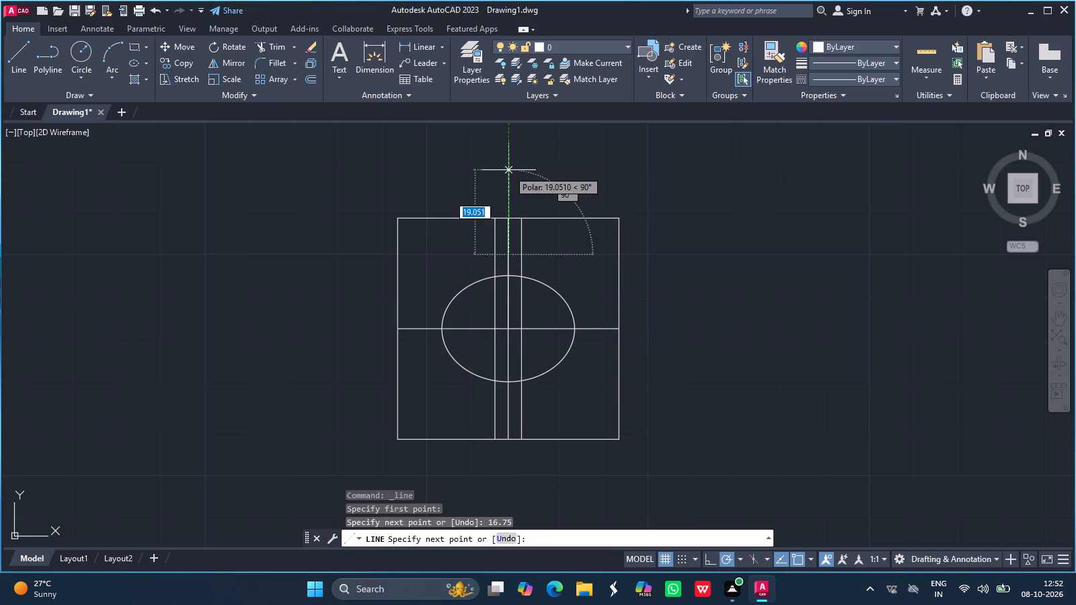
{"action": "left_click", "coordinate": [521, 257]}
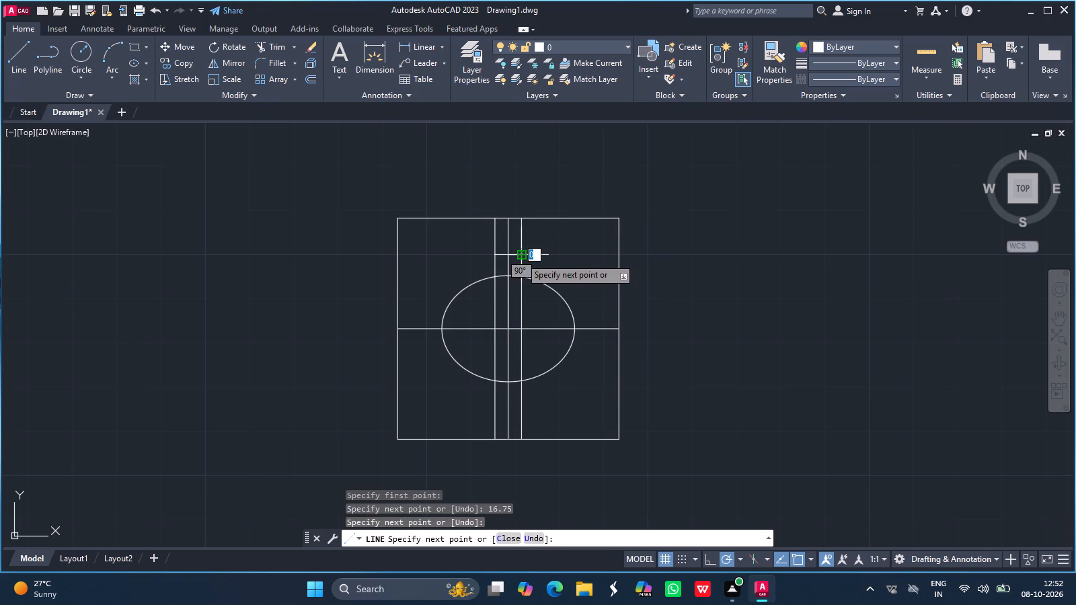
{"action": "key", "text": "Return"}
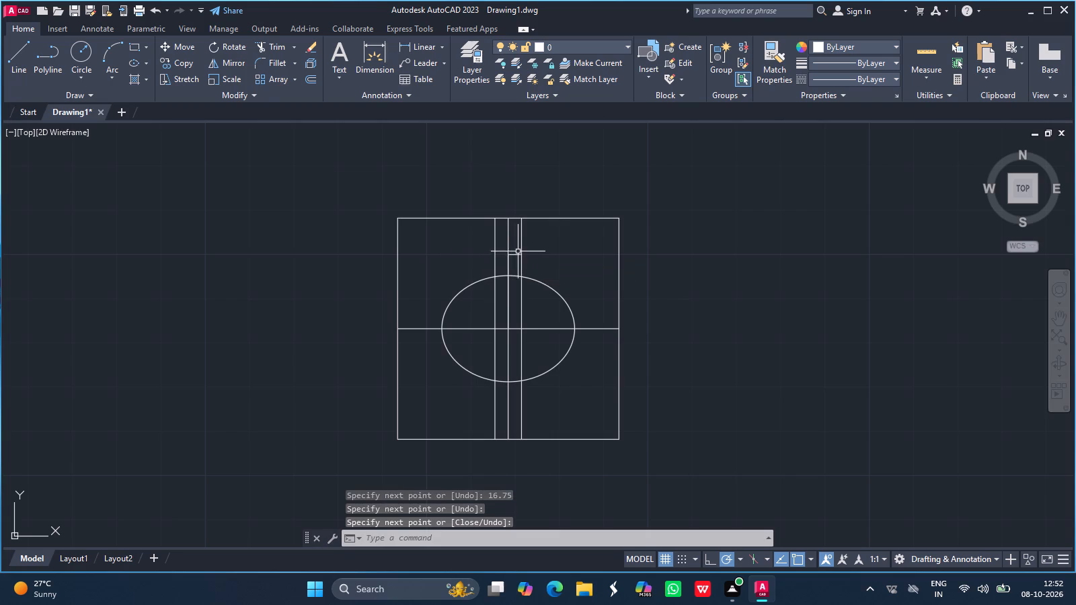
Draw a horizontal line from the top end of the 16.75 line to the left-hand offset line.
{"action": "left_click", "coordinate": [13, 61]}
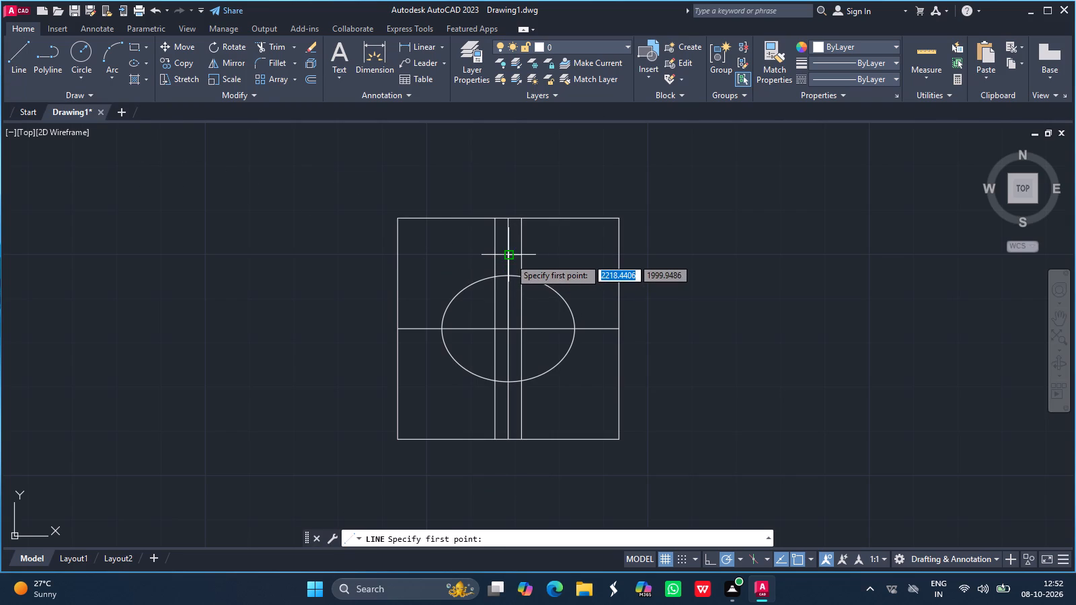
{"action": "left_click_drag", "start_coordinate": [510, 257], "coordinate": [498, 257]}
{"action": "left_click", "coordinate": [498, 257]}
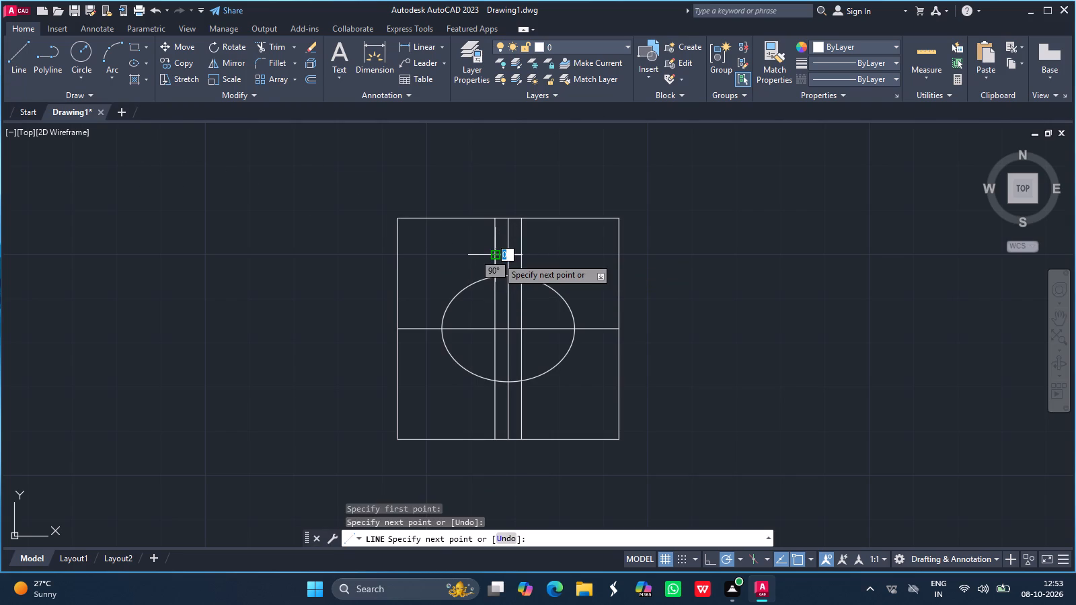
{"action": "key", "text": "Return"}
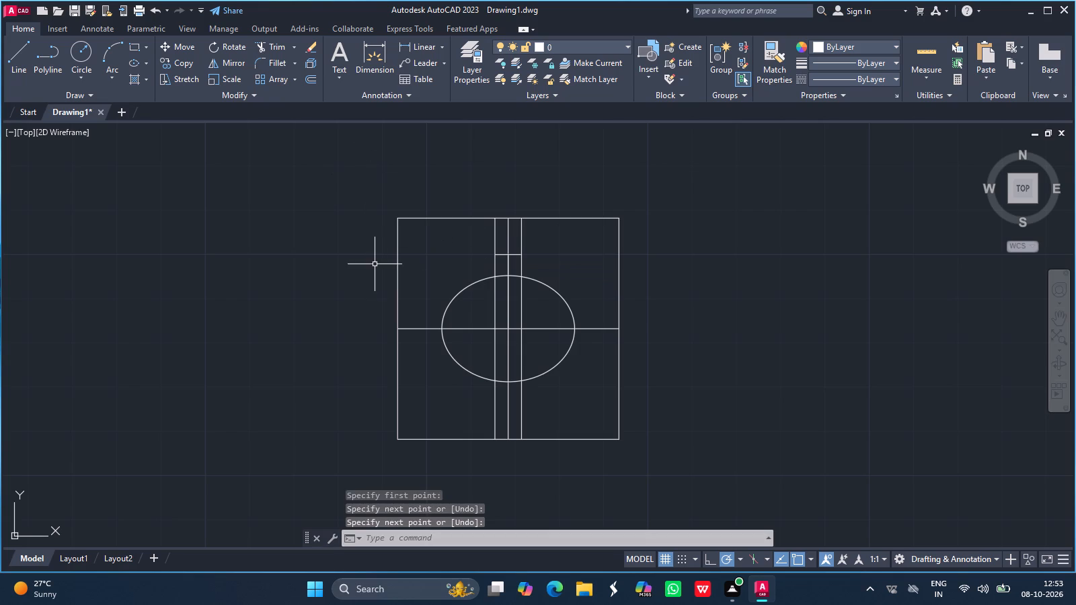
Trim away the vertical lines except the two outer segments between the short horizontal line and the top of the ellipse.
{"action": "left_click", "coordinate": [270, 44]}
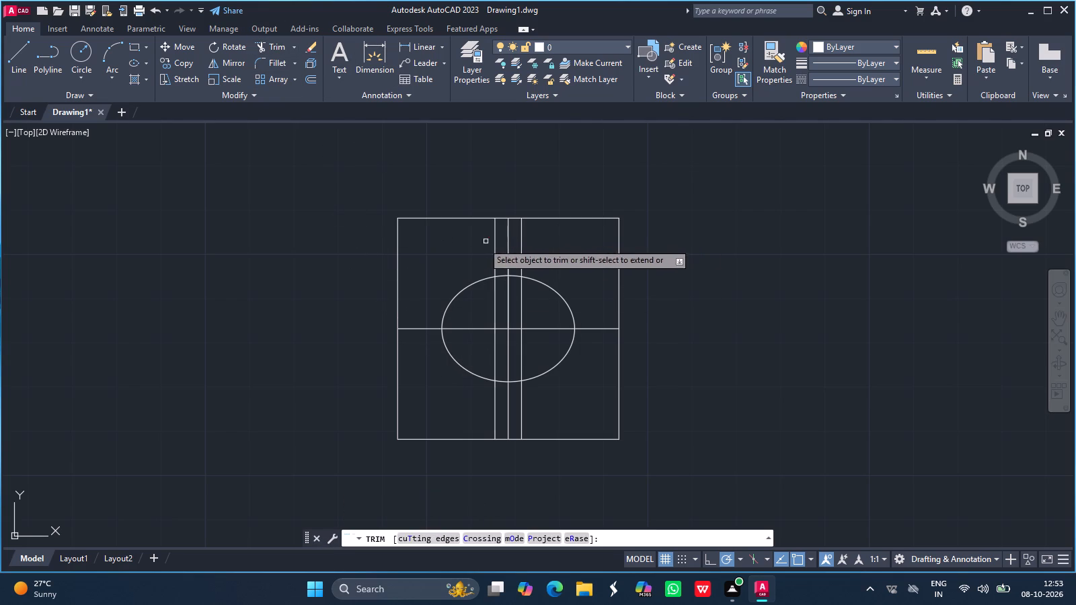
{"action": "left_click_drag", "start_coordinate": [481, 243], "coordinate": [556, 241]}
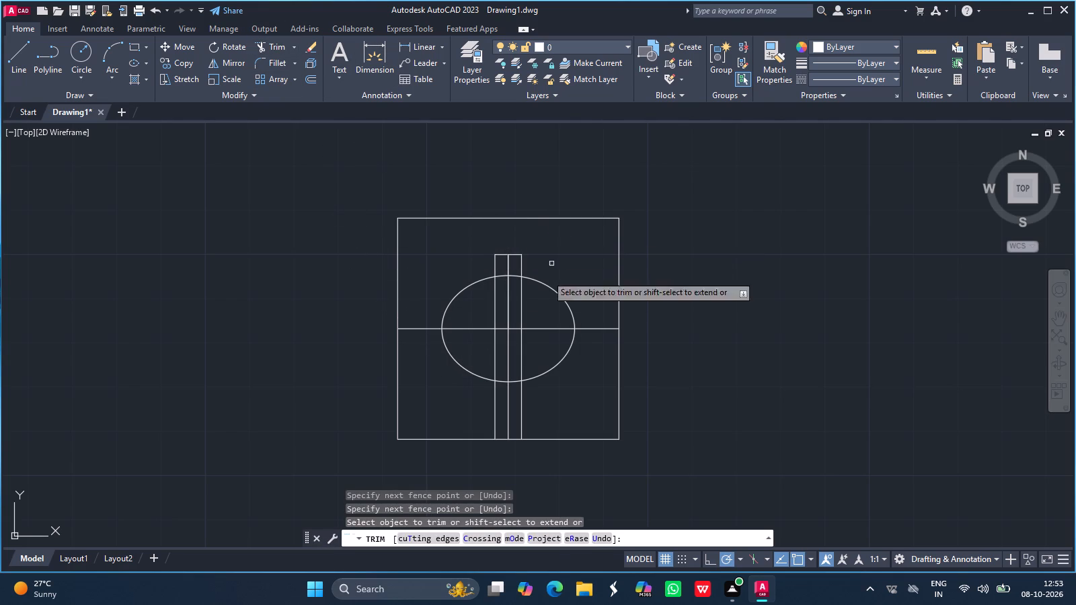
{"action": "left_click_drag", "start_coordinate": [532, 314], "coordinate": [482, 312]}
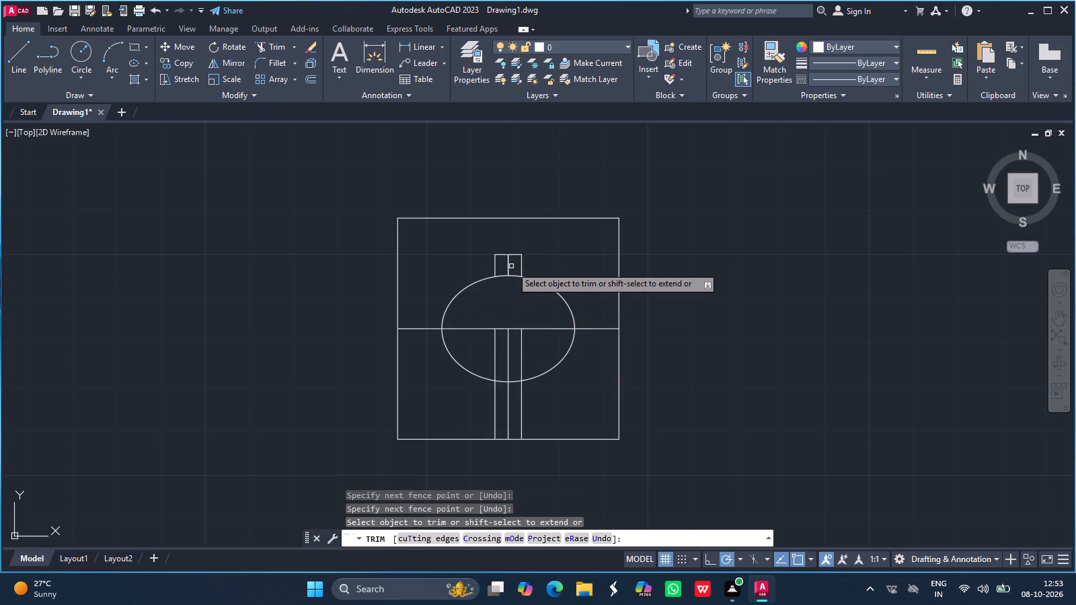
{"action": "left_click", "coordinate": [509, 264]}
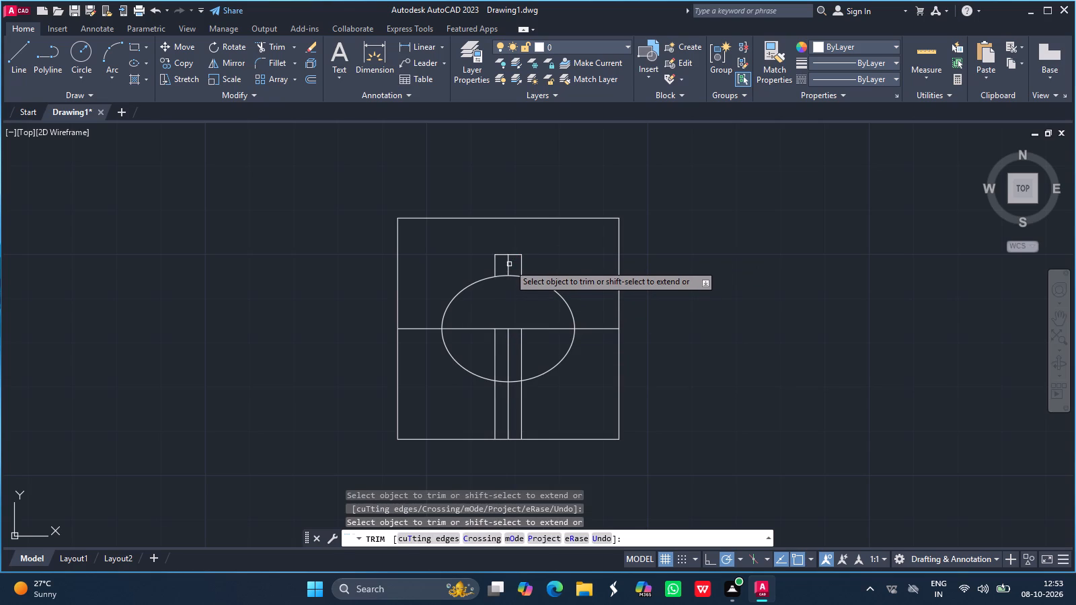
{"action": "left_click", "coordinate": [509, 264]}
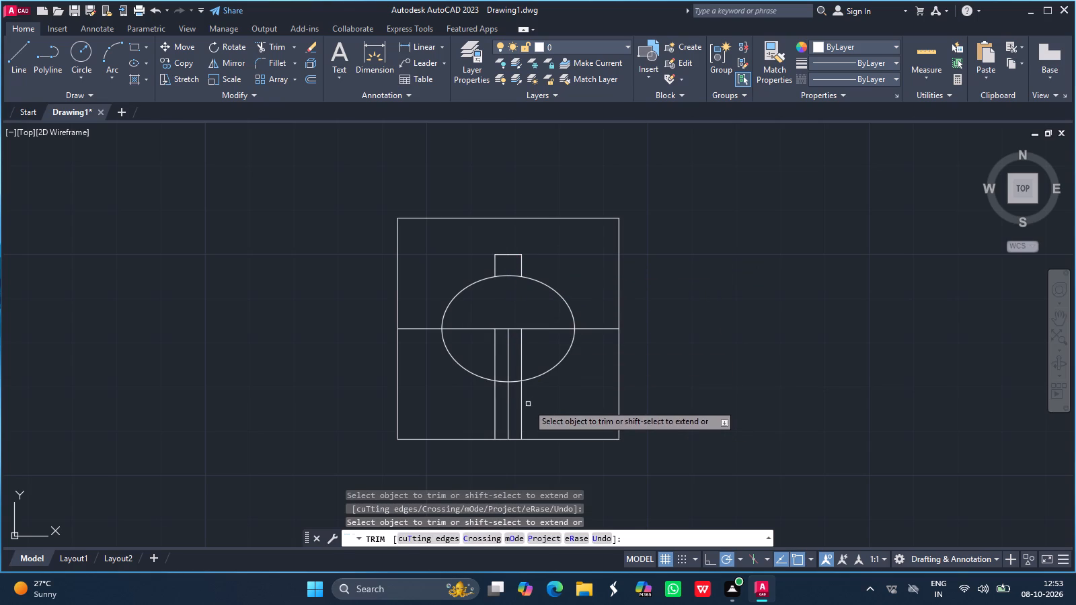
{"action": "left_click_drag", "start_coordinate": [538, 337], "coordinate": [486, 350]}
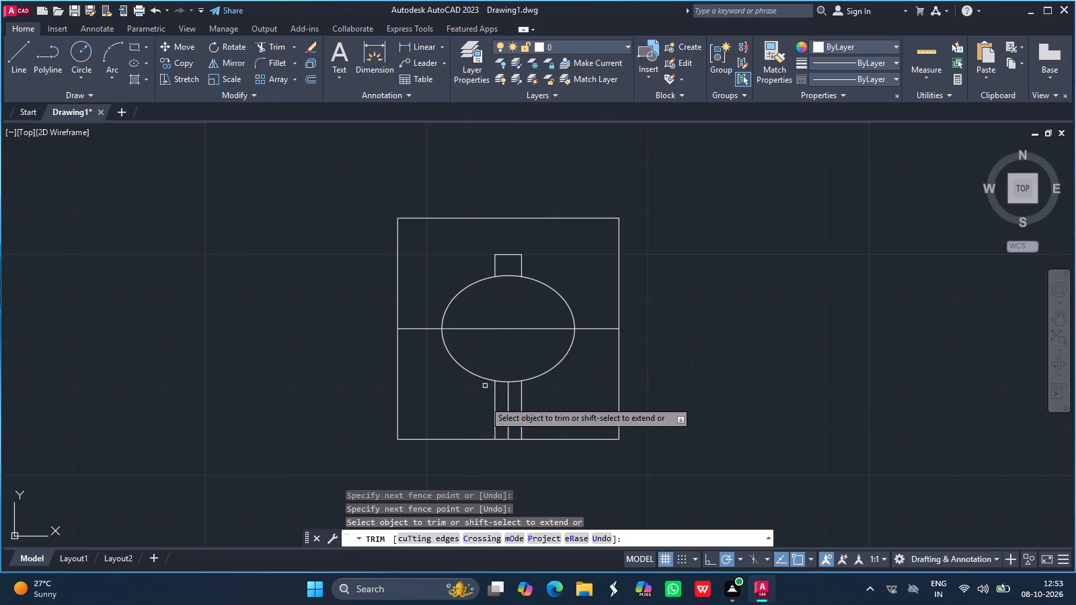
{"action": "left_click_drag", "start_coordinate": [479, 410], "coordinate": [565, 428]}
{"action": "key", "text": "Return"}
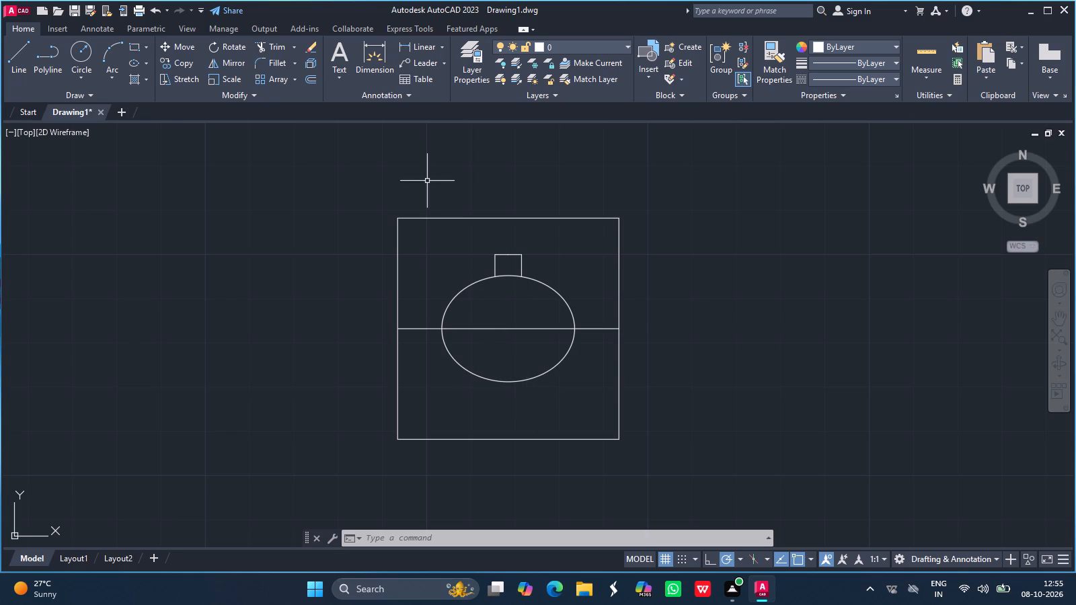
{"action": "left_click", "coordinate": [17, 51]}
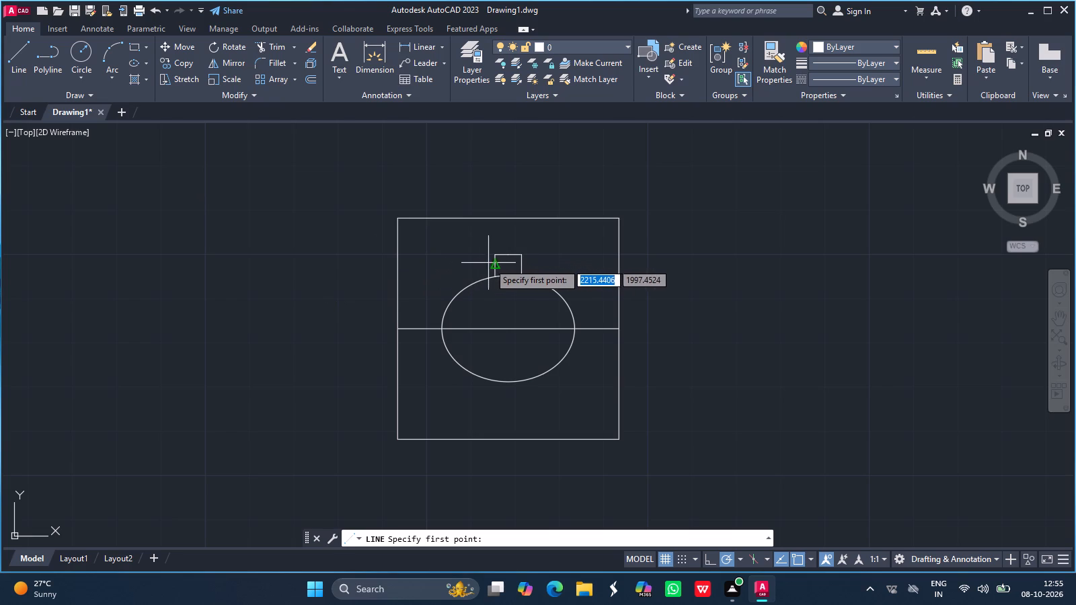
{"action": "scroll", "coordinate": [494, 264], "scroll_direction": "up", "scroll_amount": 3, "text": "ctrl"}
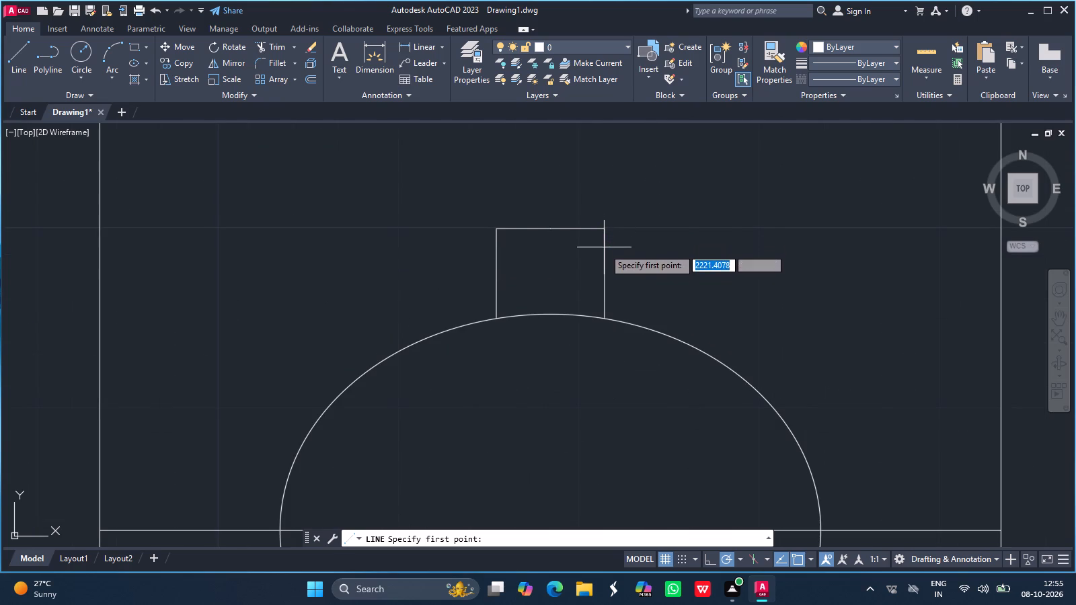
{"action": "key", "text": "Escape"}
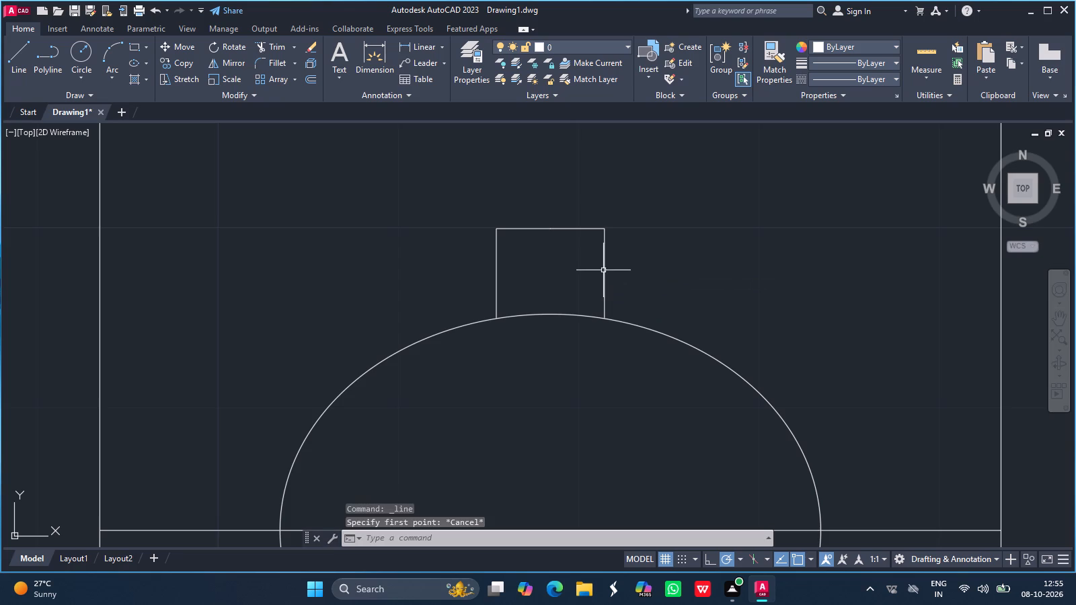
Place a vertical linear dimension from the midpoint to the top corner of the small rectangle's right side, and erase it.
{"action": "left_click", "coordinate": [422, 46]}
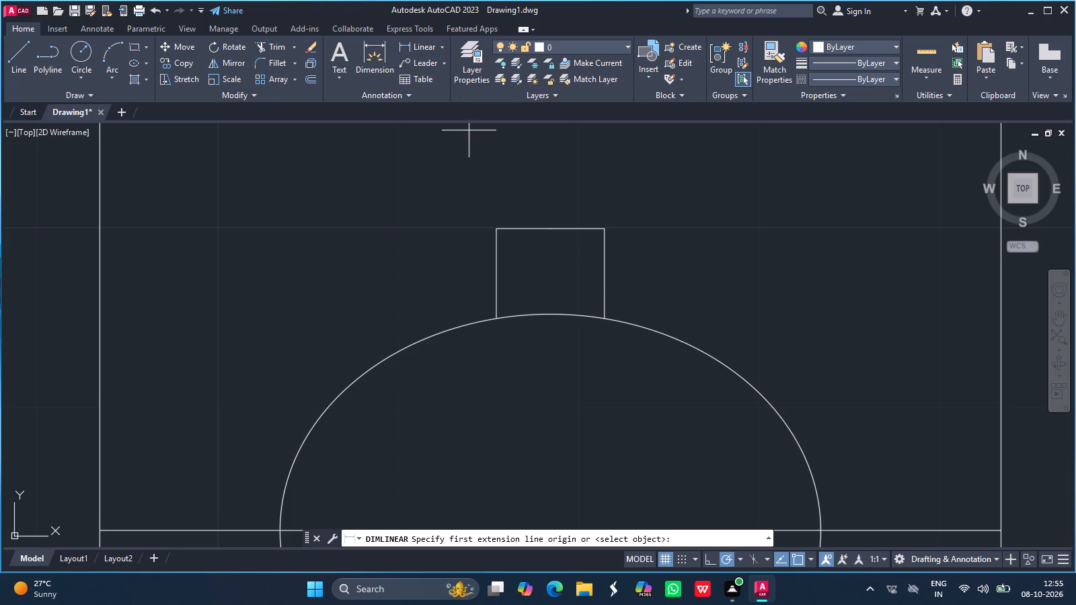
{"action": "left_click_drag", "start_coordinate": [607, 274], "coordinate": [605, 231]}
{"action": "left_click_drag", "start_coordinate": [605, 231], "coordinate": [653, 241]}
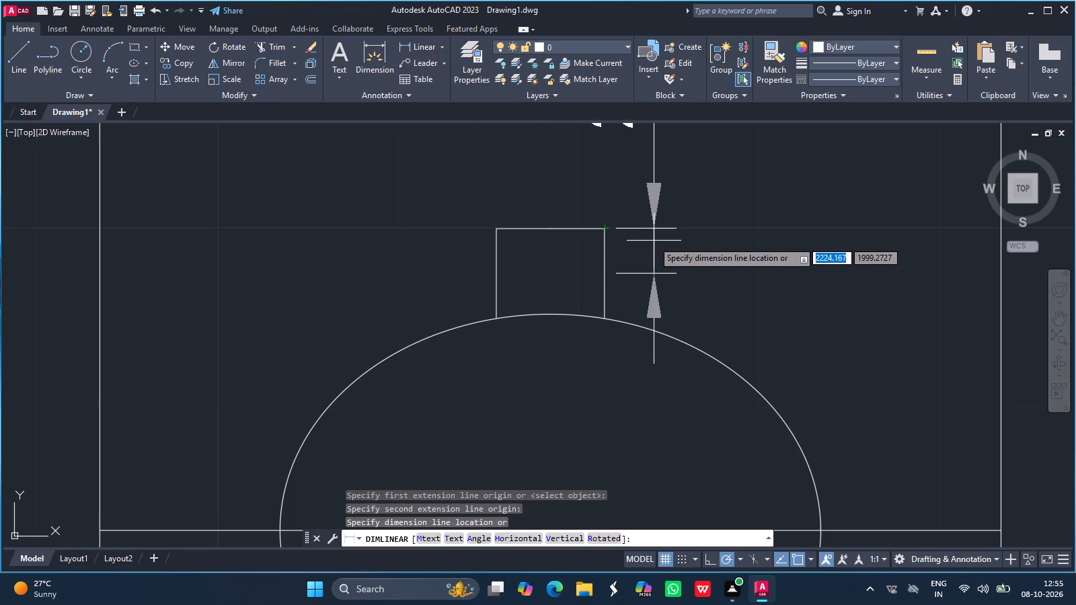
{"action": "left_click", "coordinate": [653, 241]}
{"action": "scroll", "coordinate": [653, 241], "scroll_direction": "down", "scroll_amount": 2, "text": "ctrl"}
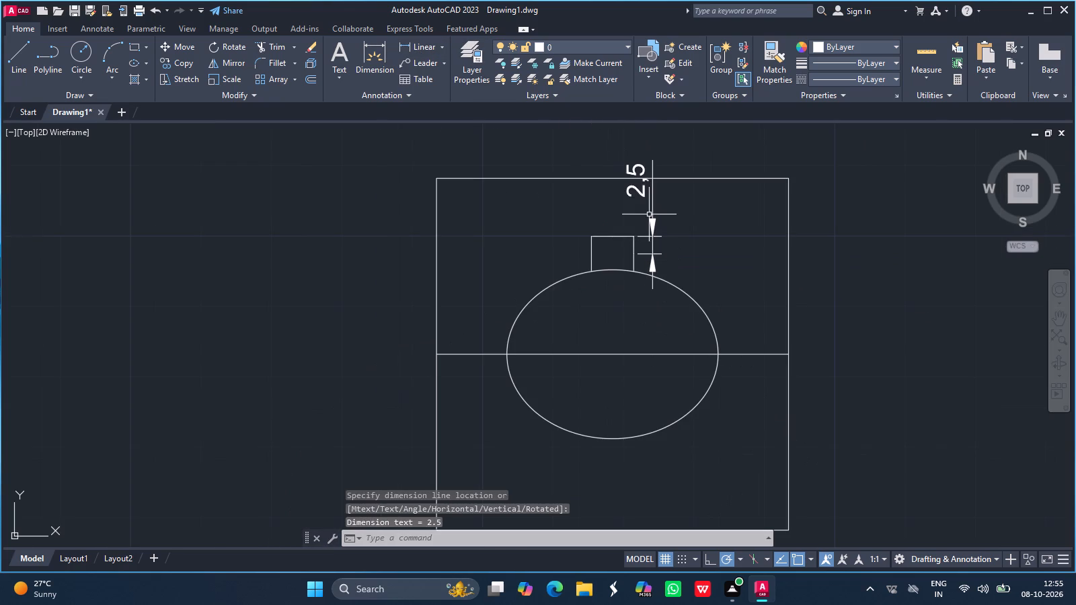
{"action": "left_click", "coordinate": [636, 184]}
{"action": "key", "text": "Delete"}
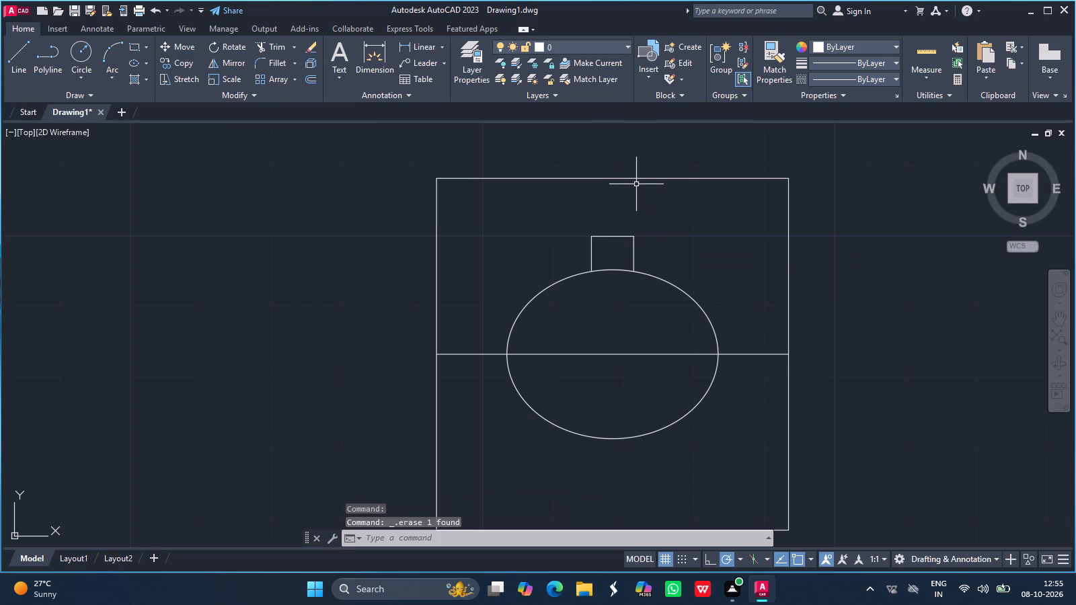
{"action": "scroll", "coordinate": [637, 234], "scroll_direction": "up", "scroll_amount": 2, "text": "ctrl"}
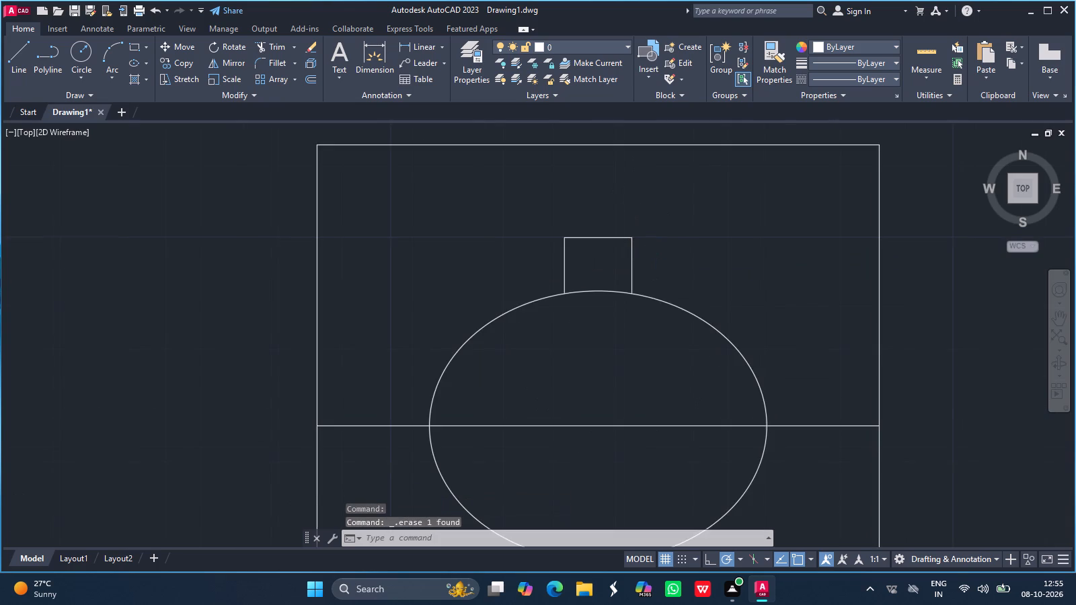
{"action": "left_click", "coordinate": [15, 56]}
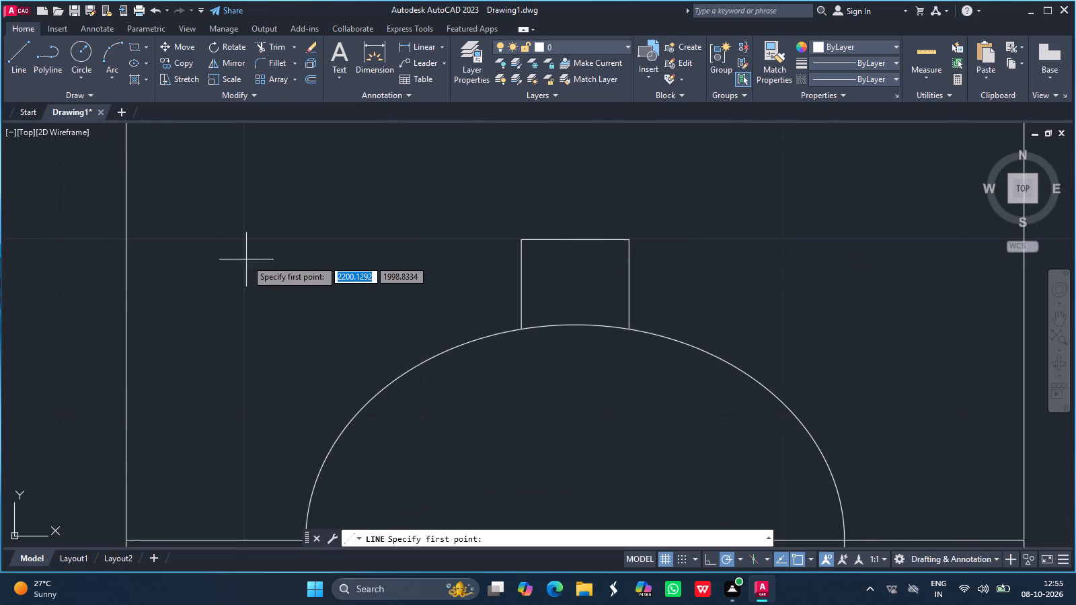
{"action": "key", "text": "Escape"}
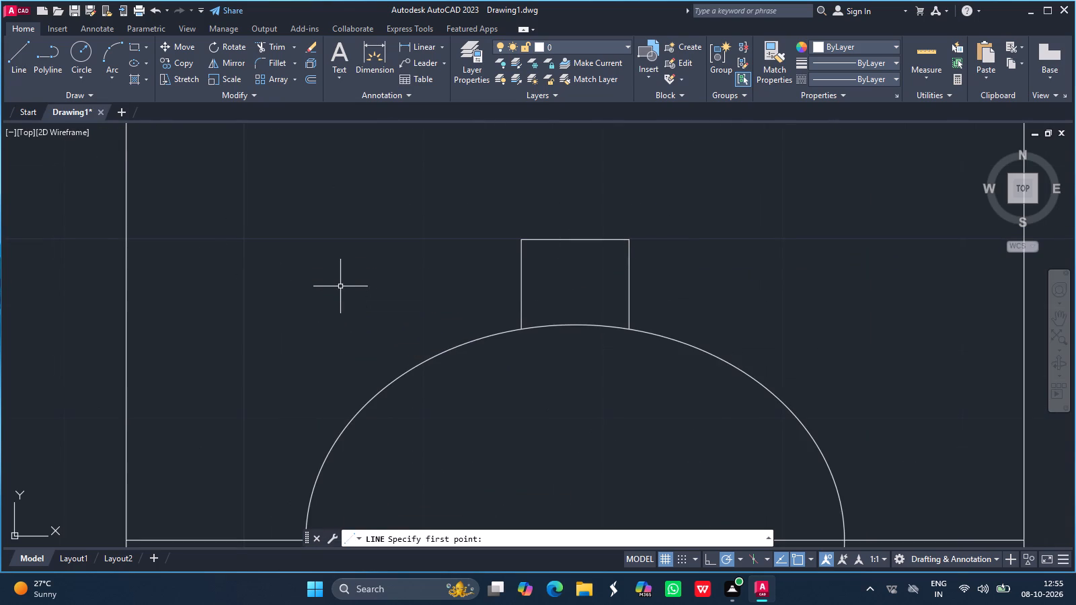
Offset both halves of the small rectangle's top edge downward by 1.
{"action": "left_click", "coordinate": [315, 77]}
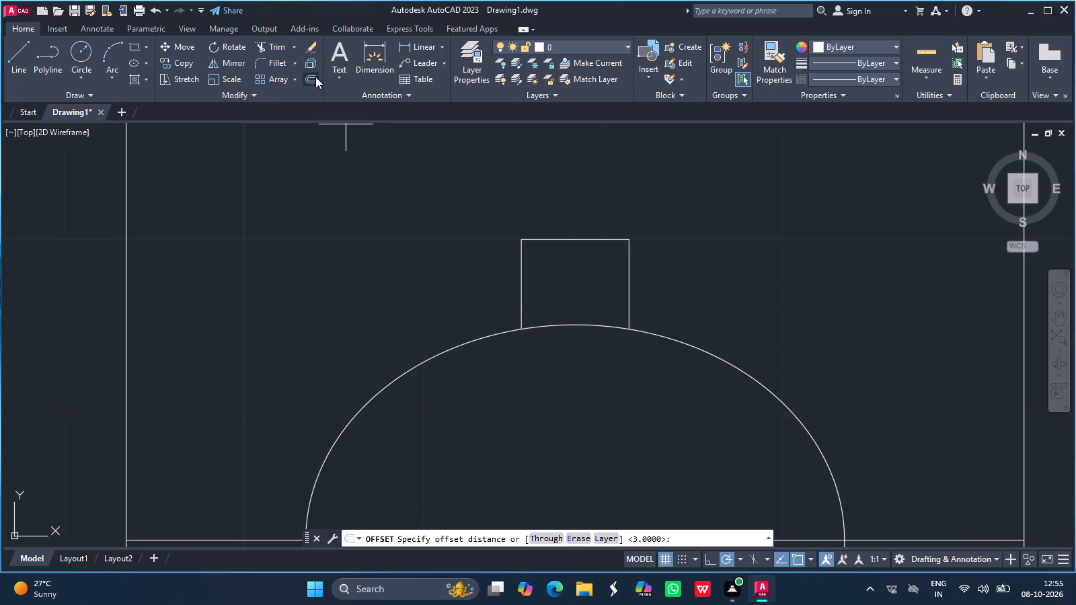
{"action": "left_click", "coordinate": [683, 534]}
{"action": "key", "text": "1"}
{"action": "key", "text": "Return"}
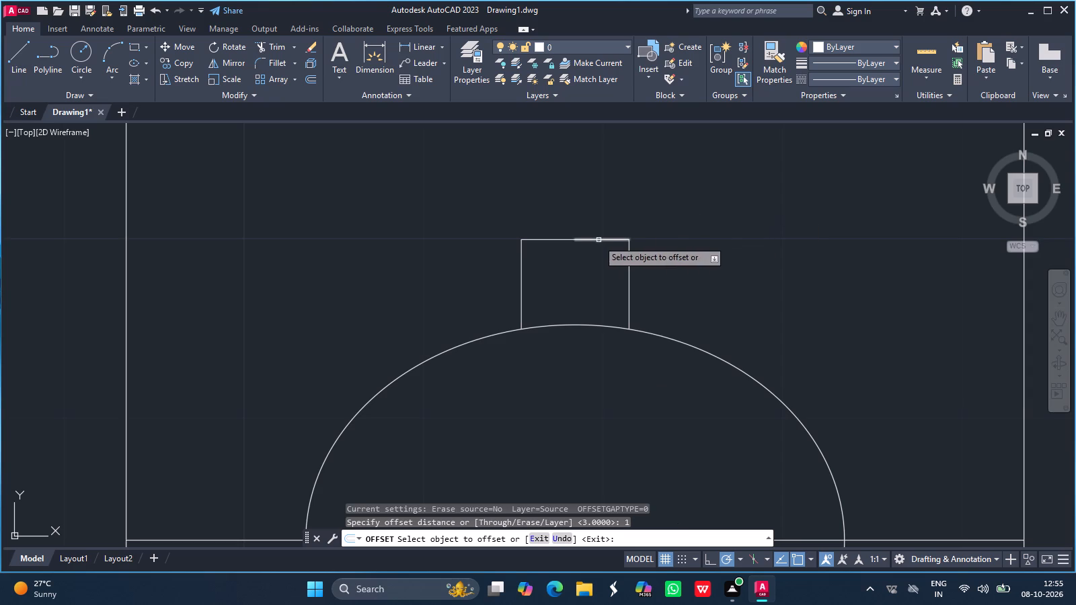
{"action": "double_click", "coordinate": [596, 241]}
{"action": "left_click", "coordinate": [602, 287]}
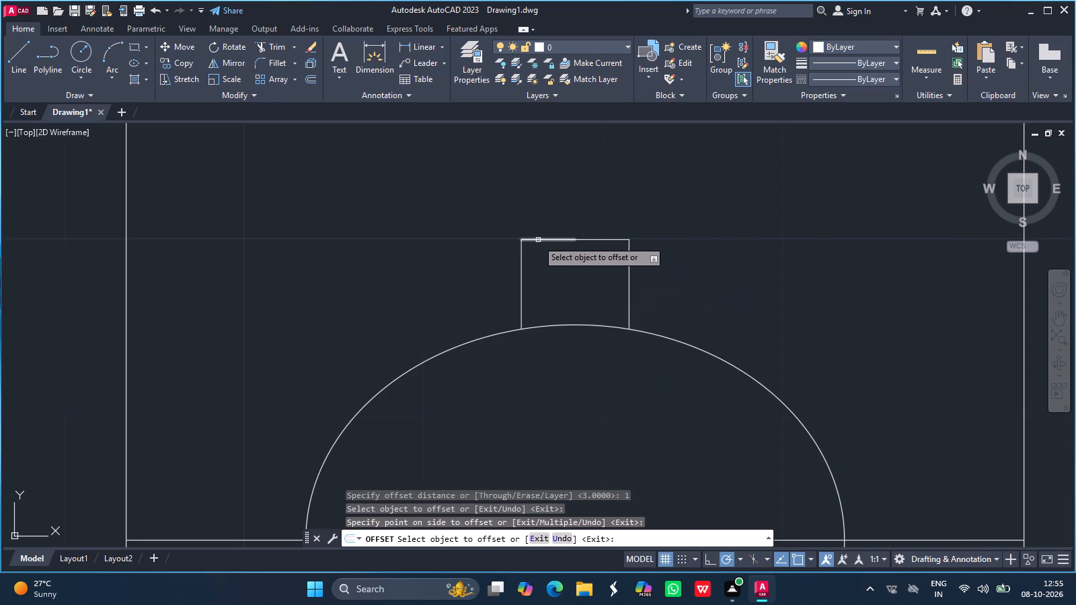
{"action": "left_click_drag", "start_coordinate": [546, 238], "coordinate": [551, 284]}
{"action": "left_click", "coordinate": [551, 284]}
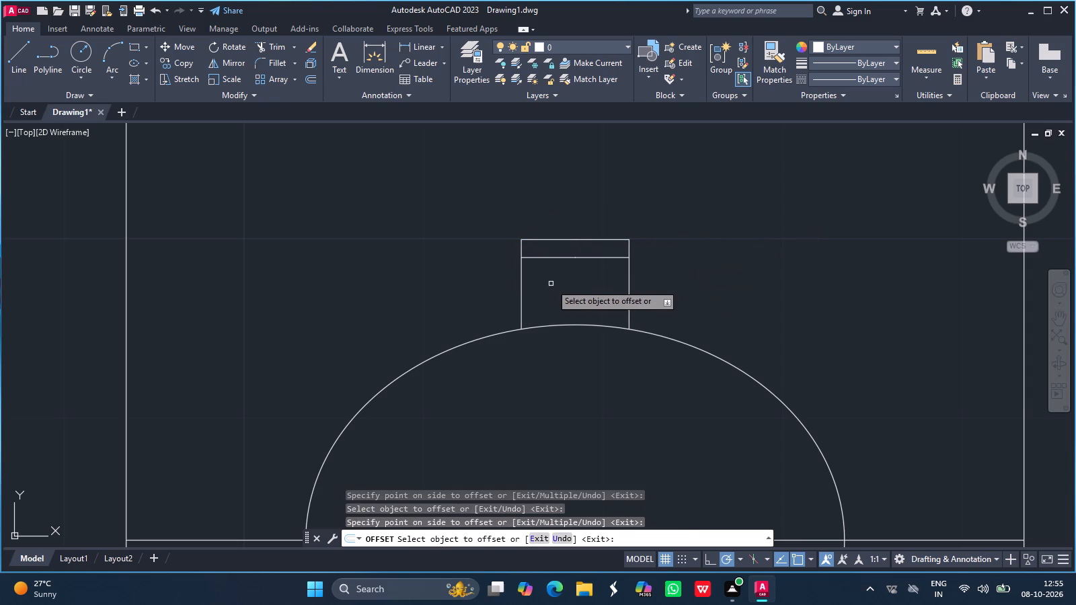
{"action": "key", "text": "Return"}
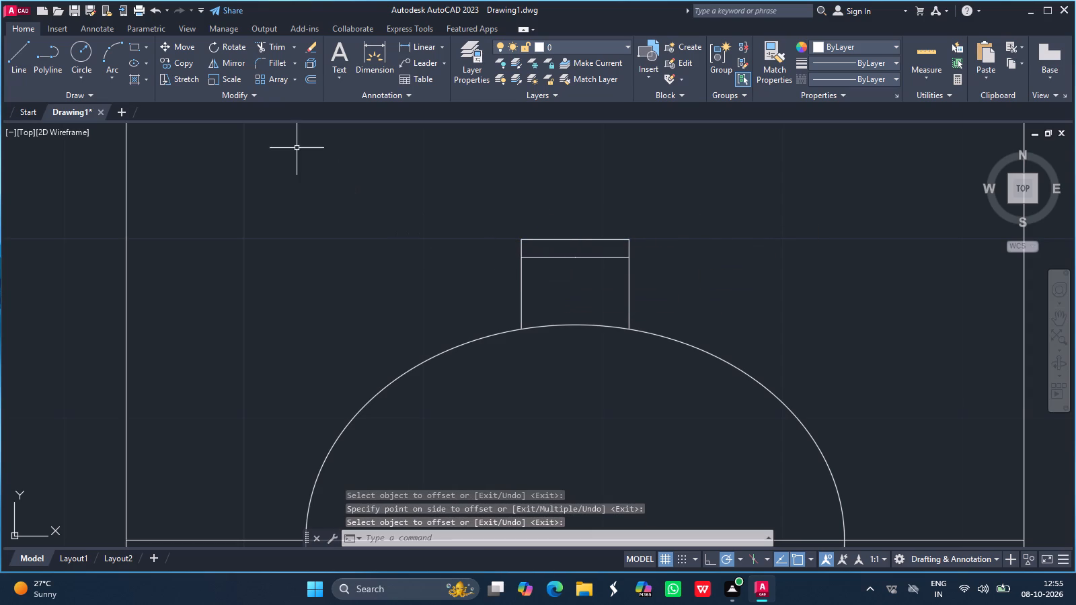
Draw a horizontal line 15 long to the right from the middle of the offset line inside the small rectangle.
{"action": "left_click", "coordinate": [13, 51]}
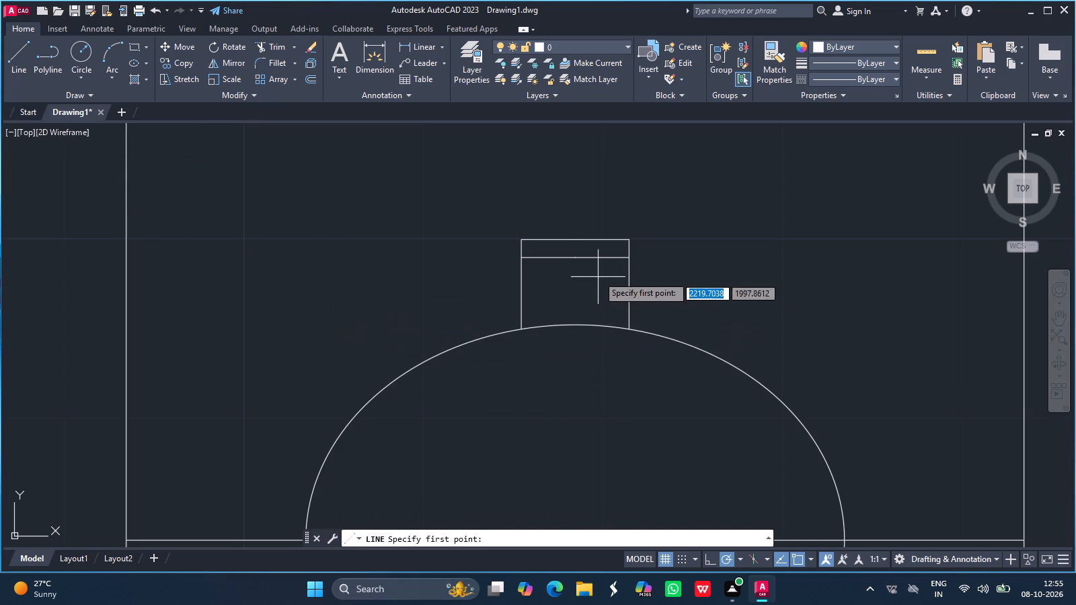
{"action": "left_click_drag", "start_coordinate": [576, 260], "coordinate": [779, 257]}
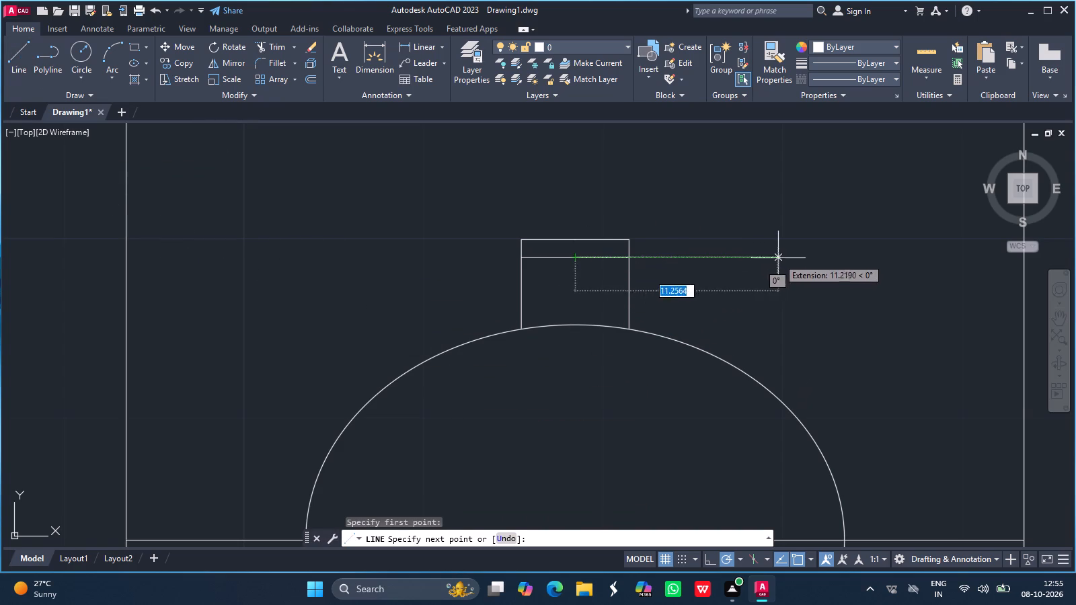
{"action": "left_click_drag", "start_coordinate": [779, 257], "coordinate": [782, 253]}
{"action": "type", "text": "15"}
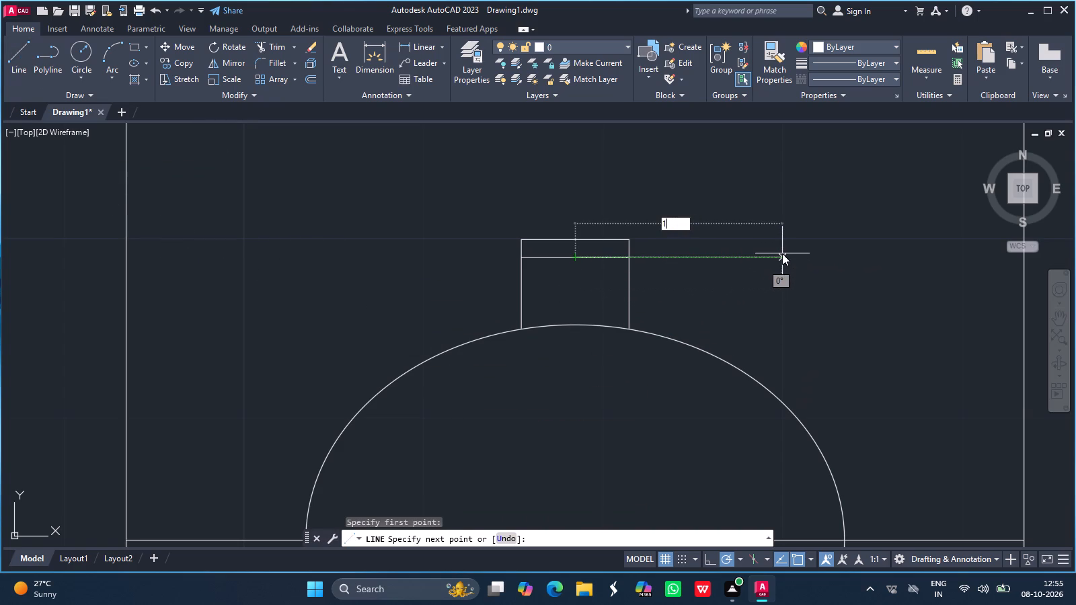
{"action": "key", "text": "Return"}
{"action": "key", "text": "Return"}
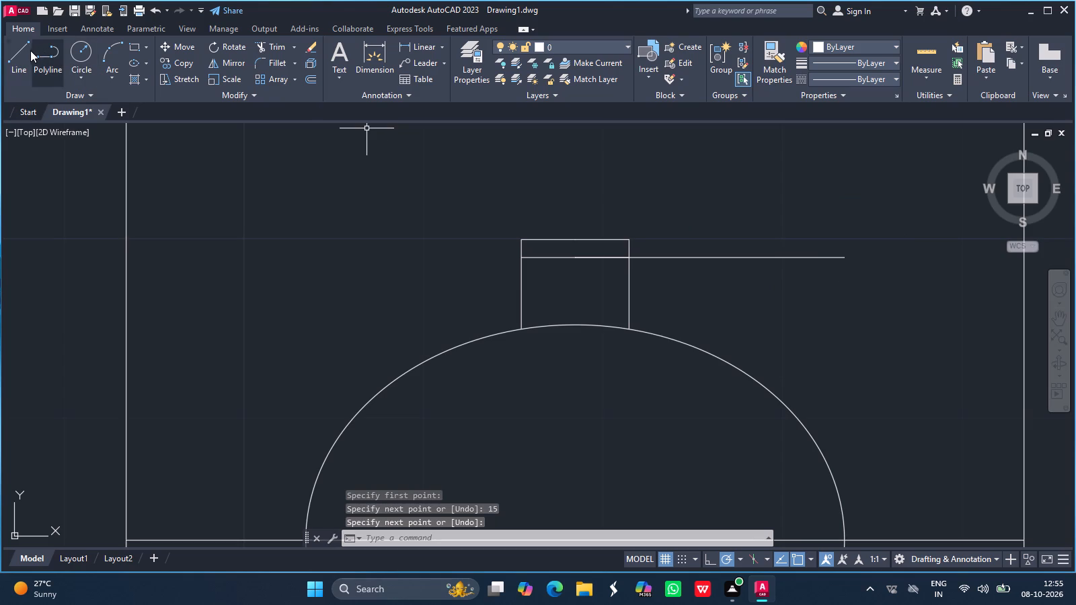
Draw a matching horizontal line 15 long to the left from the middle of the offset line.
{"action": "left_click", "coordinate": [26, 52]}
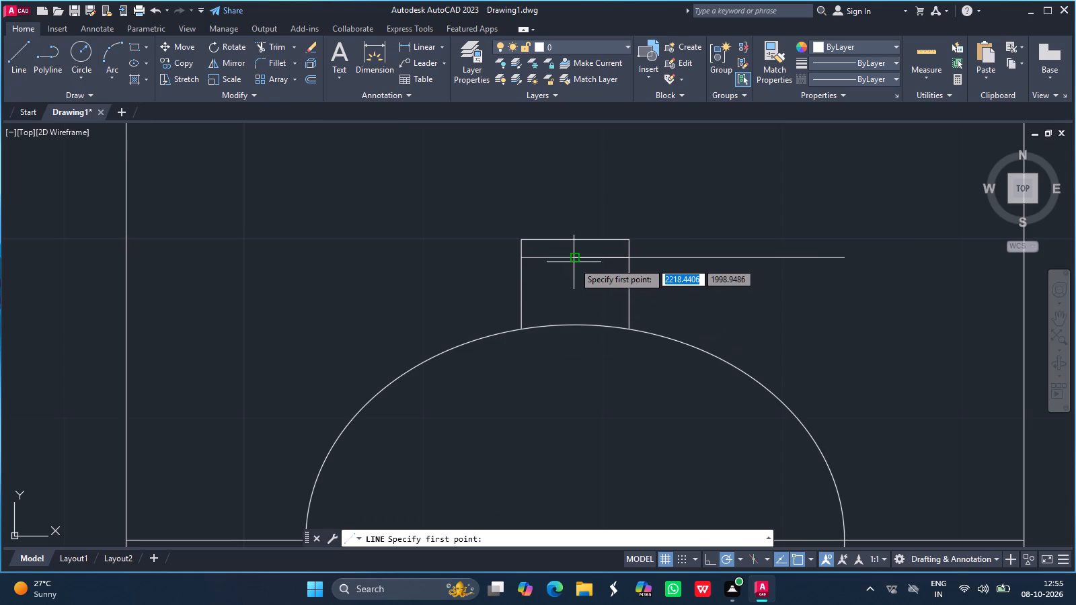
{"action": "left_click_drag", "start_coordinate": [575, 261], "coordinate": [350, 265]}
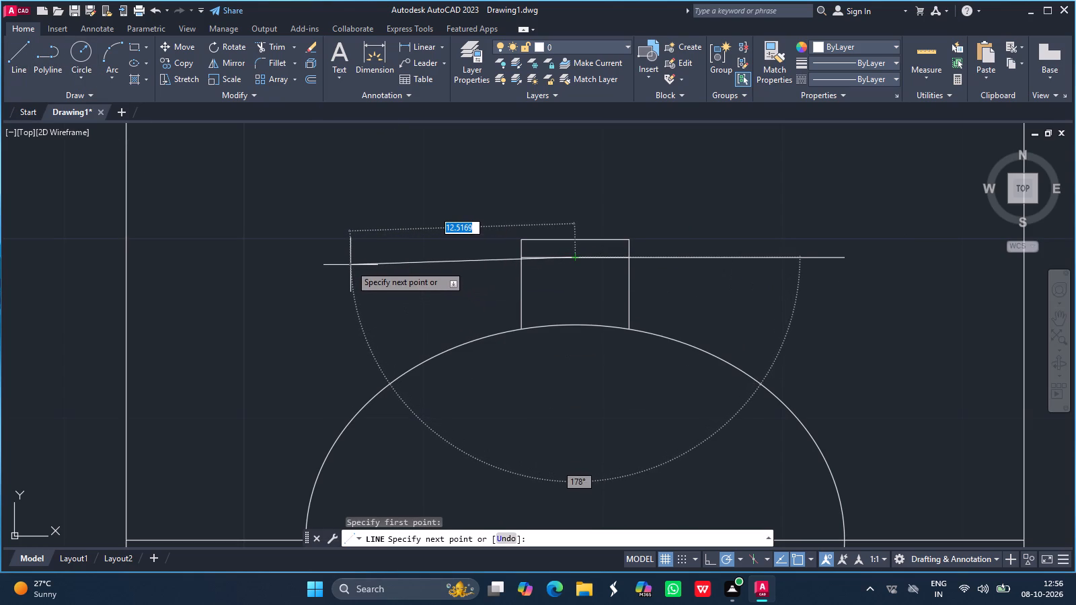
{"action": "left_click_drag", "start_coordinate": [350, 265], "coordinate": [350, 262]}
{"action": "type", "text": "15"}
{"action": "key", "text": "Return"}
{"action": "key", "text": "Return"}
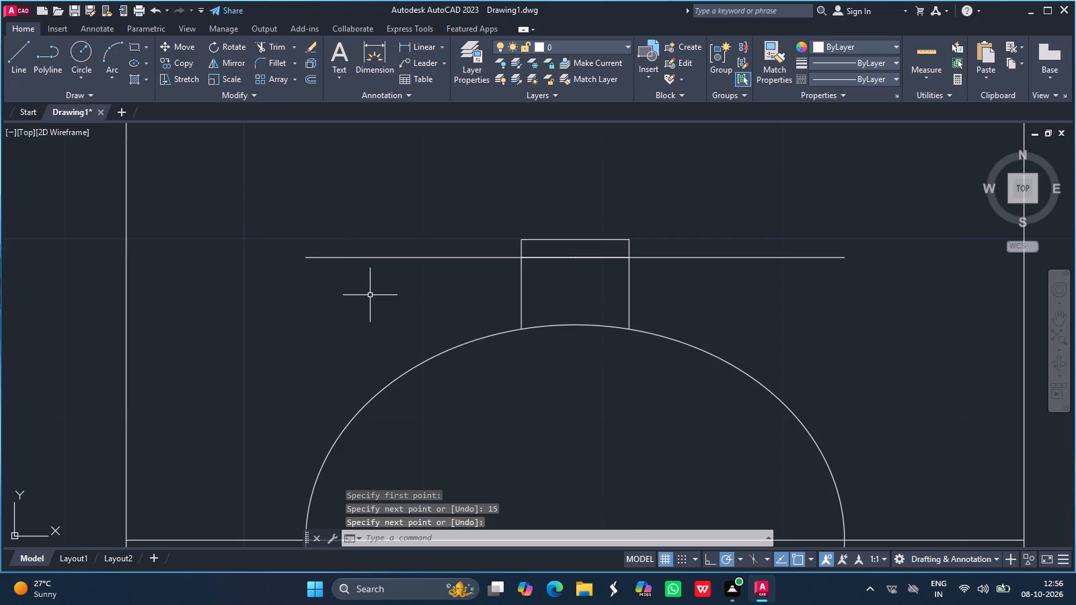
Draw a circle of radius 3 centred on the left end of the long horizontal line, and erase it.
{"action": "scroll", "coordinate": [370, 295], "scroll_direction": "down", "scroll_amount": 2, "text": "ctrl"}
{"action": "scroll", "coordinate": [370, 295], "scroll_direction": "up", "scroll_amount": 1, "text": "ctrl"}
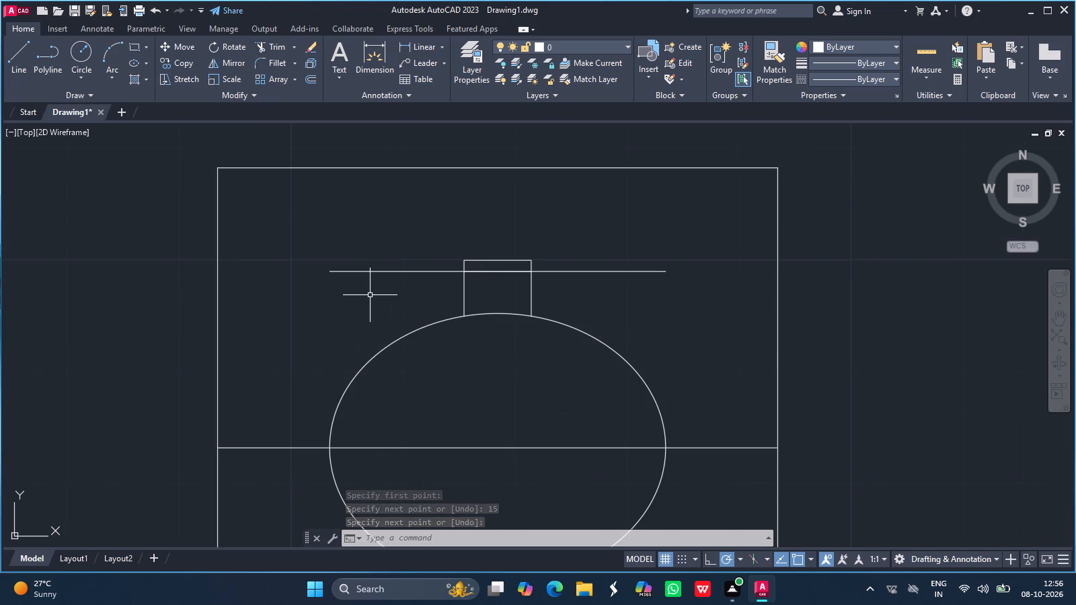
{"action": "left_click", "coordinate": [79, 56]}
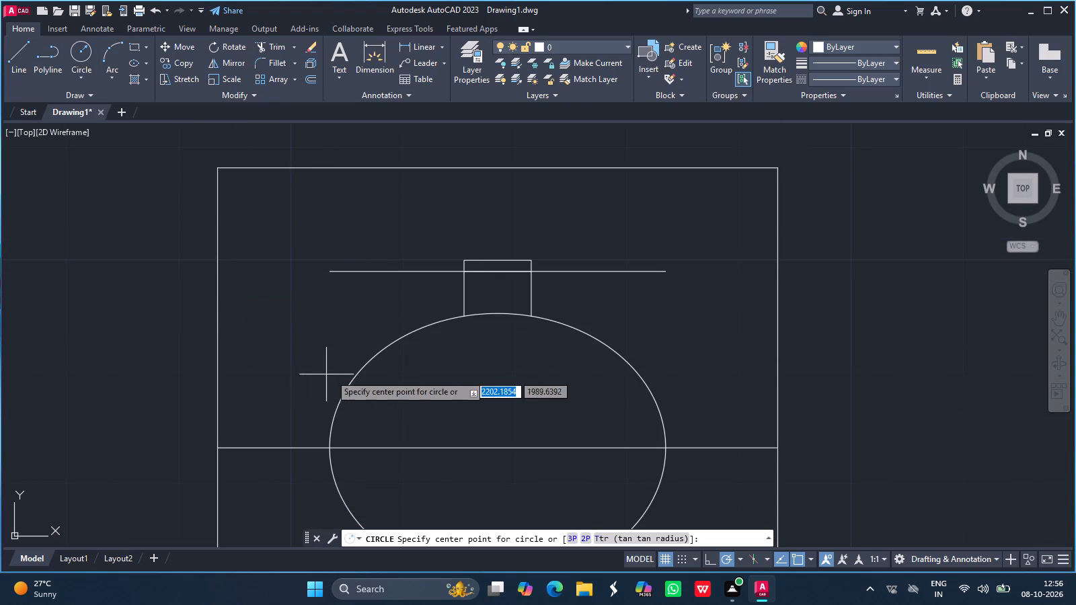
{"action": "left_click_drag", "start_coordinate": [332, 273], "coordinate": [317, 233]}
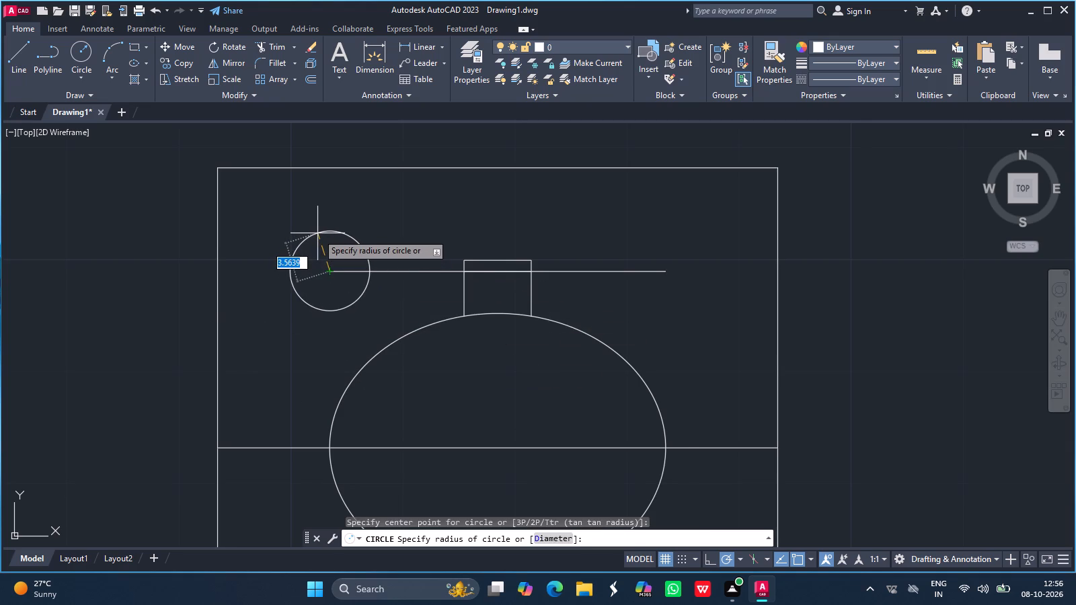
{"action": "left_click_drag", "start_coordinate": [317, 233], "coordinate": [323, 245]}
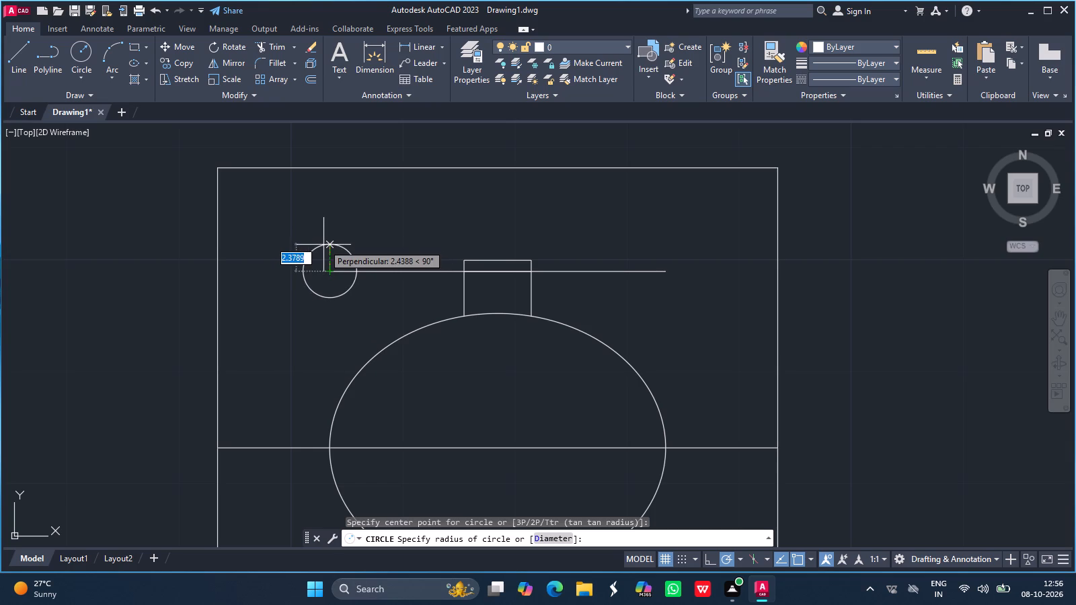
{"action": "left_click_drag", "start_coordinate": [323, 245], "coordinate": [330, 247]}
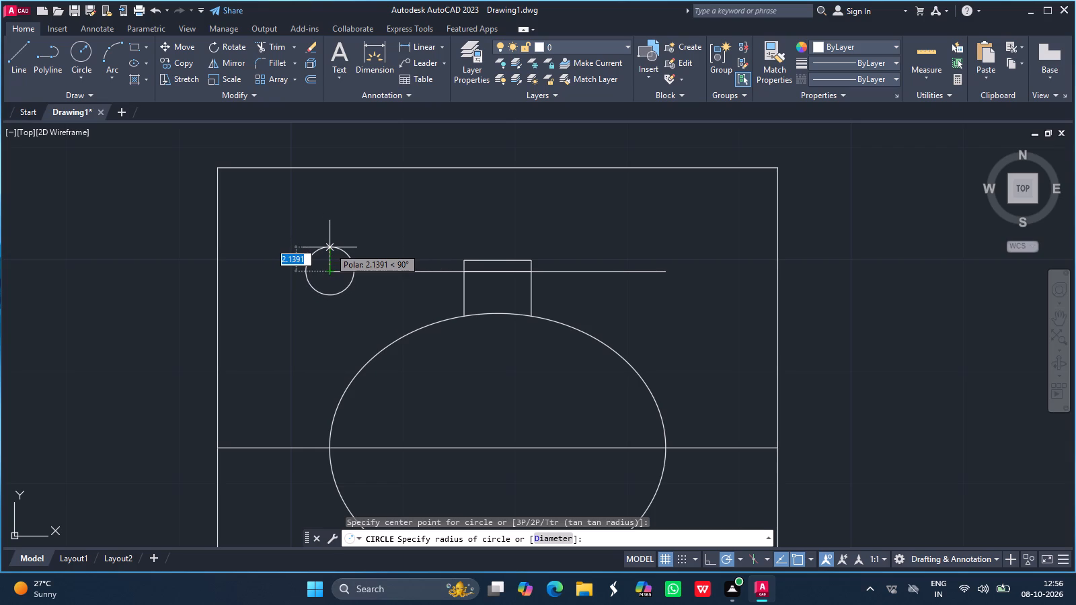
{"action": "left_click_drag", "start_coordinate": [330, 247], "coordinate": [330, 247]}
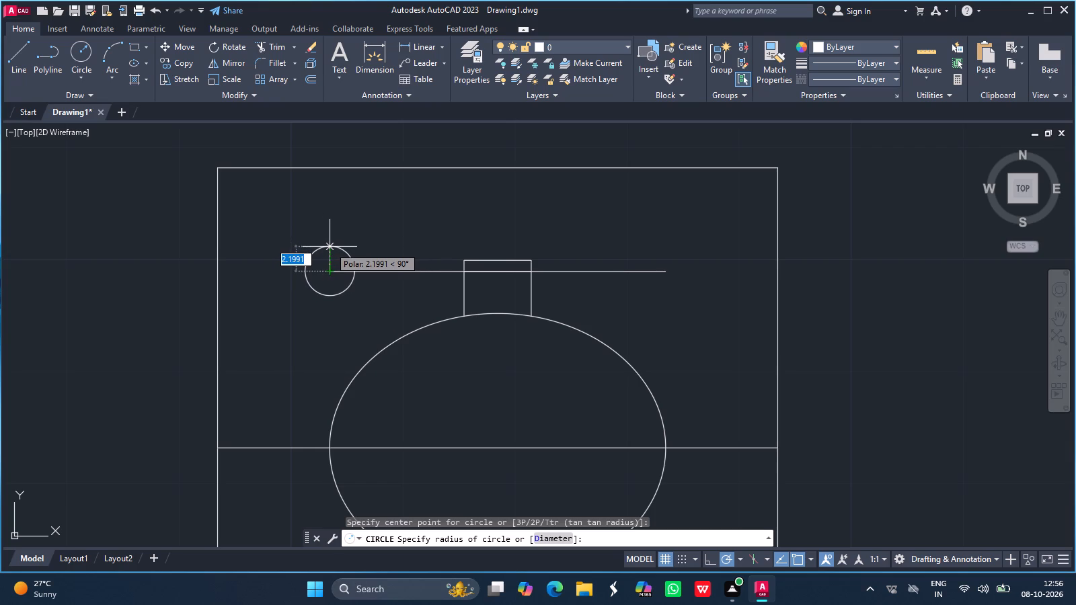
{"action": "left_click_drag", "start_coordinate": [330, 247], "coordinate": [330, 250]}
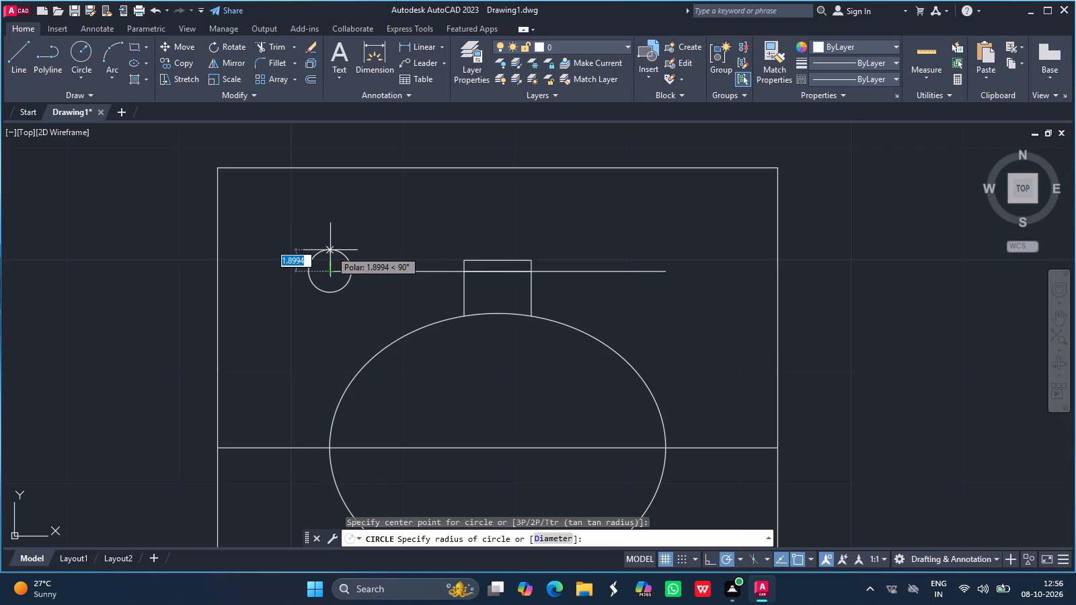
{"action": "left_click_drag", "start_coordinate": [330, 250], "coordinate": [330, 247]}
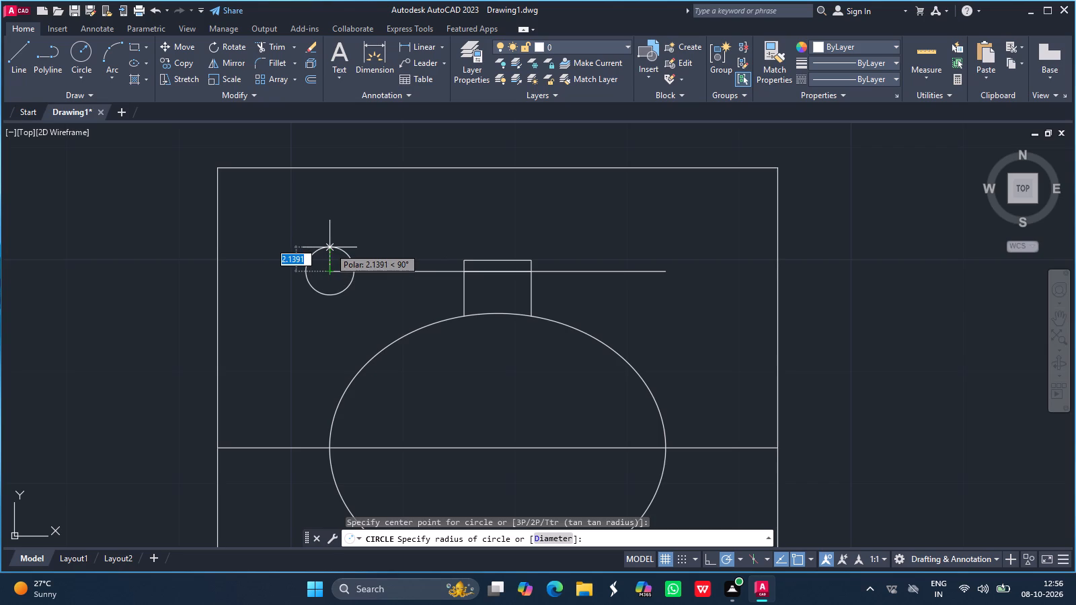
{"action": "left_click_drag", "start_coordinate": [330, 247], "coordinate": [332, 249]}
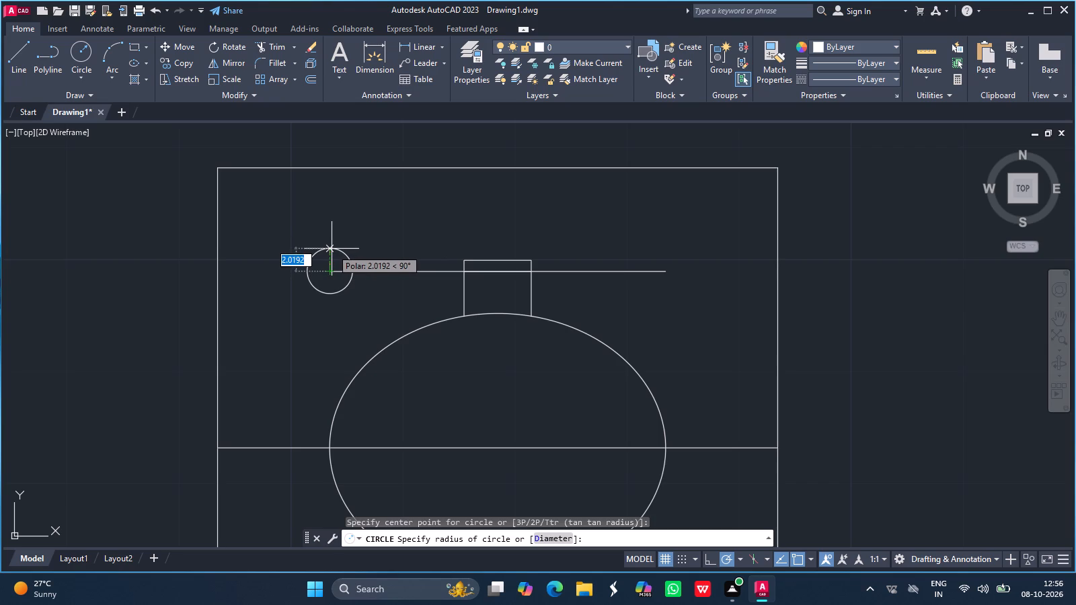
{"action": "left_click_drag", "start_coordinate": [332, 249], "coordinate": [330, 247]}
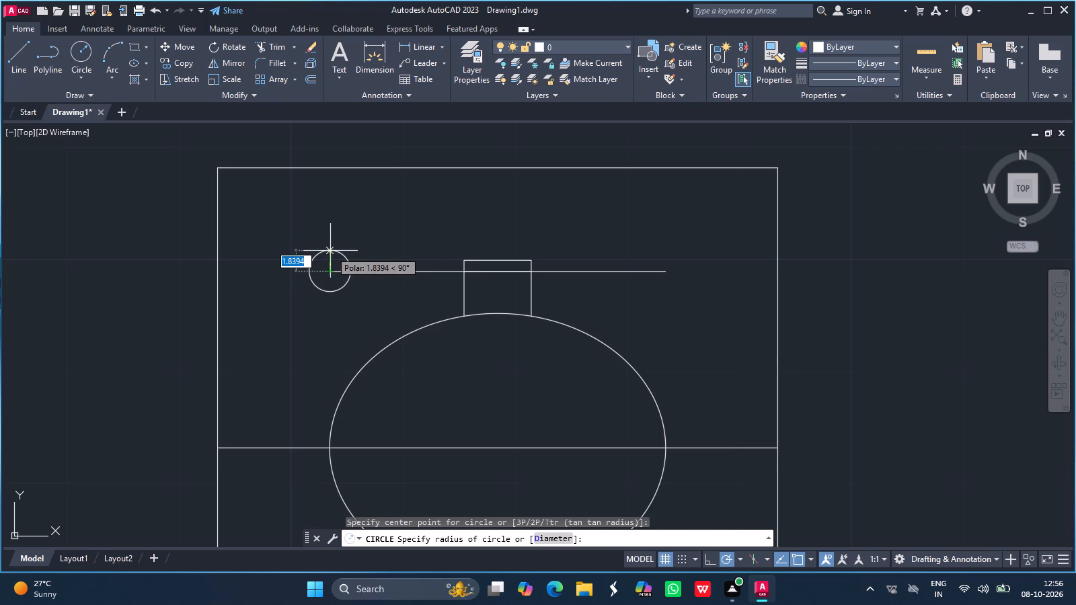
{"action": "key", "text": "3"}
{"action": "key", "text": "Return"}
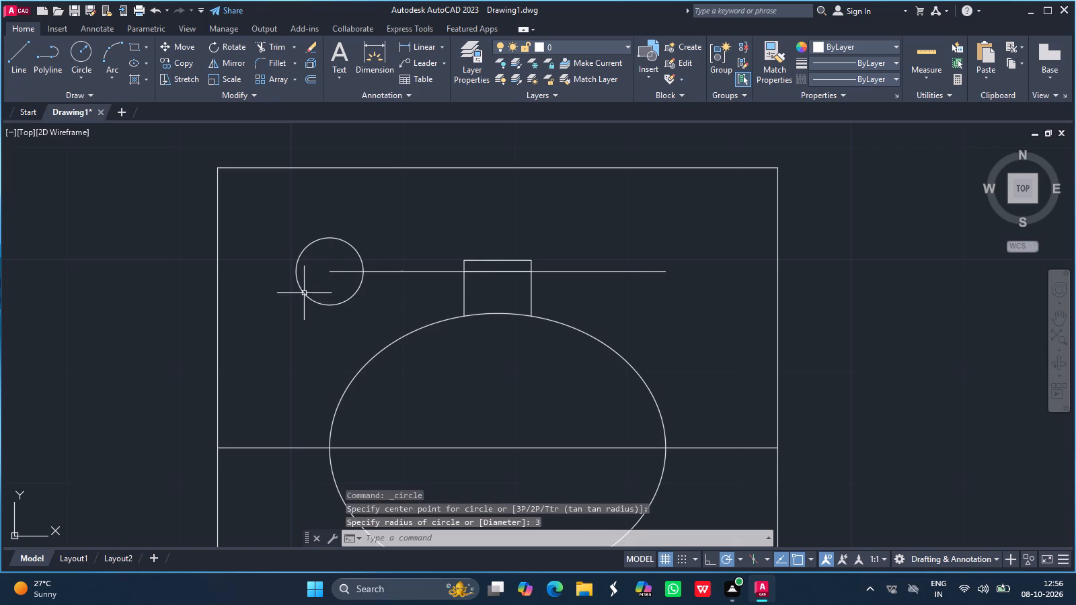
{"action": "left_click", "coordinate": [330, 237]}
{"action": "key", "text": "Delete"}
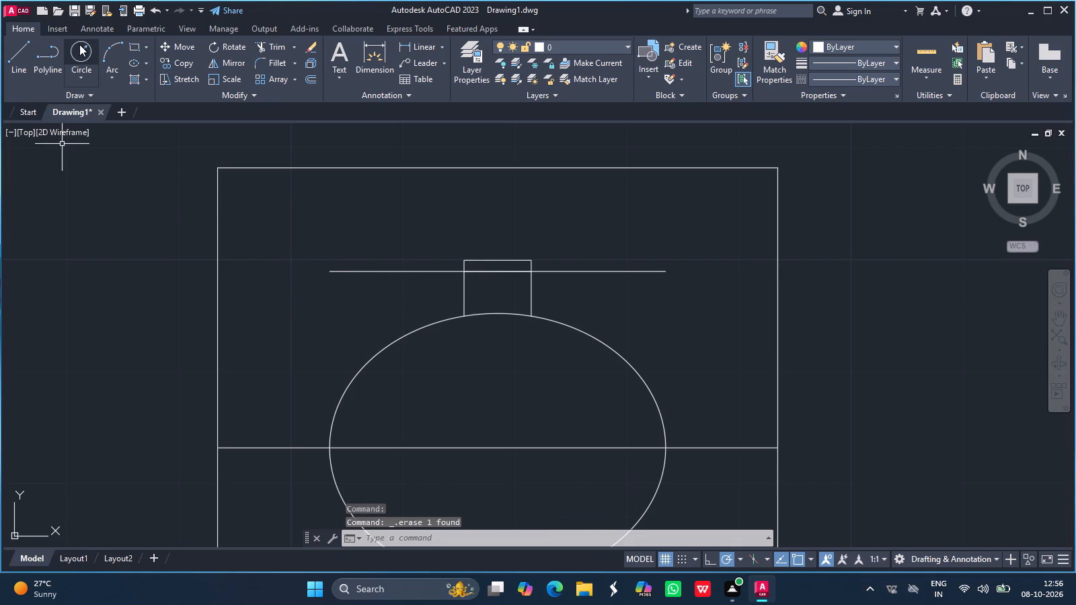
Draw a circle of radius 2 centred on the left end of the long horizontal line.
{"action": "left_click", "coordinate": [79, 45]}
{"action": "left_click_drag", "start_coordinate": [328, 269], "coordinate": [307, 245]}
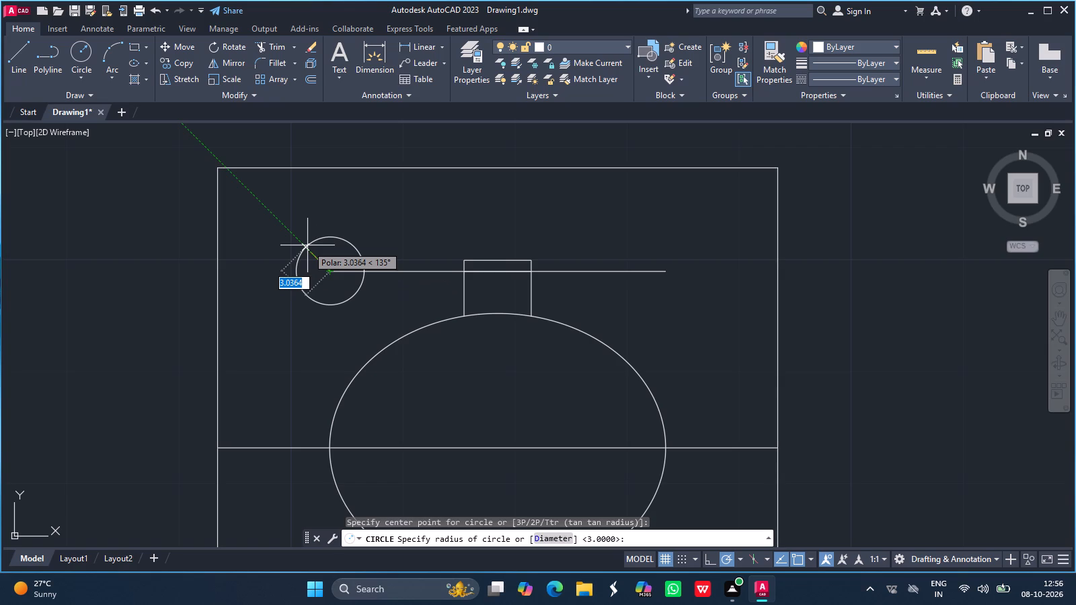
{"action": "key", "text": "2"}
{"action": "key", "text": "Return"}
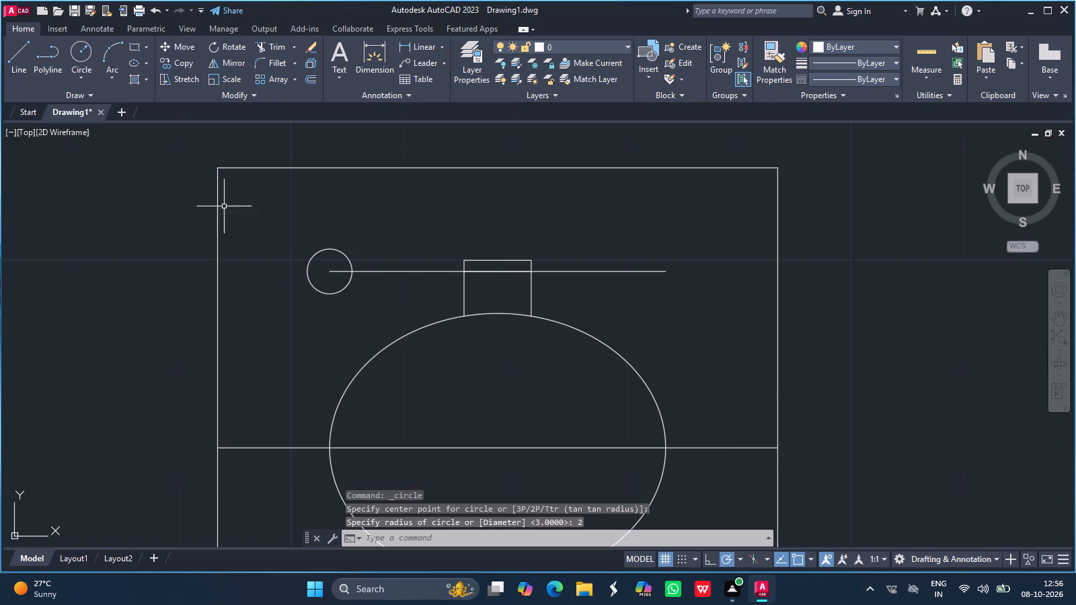
Draw a circle of radius 2 centred on the right end of the long horizontal line.
{"action": "left_click", "coordinate": [82, 46]}
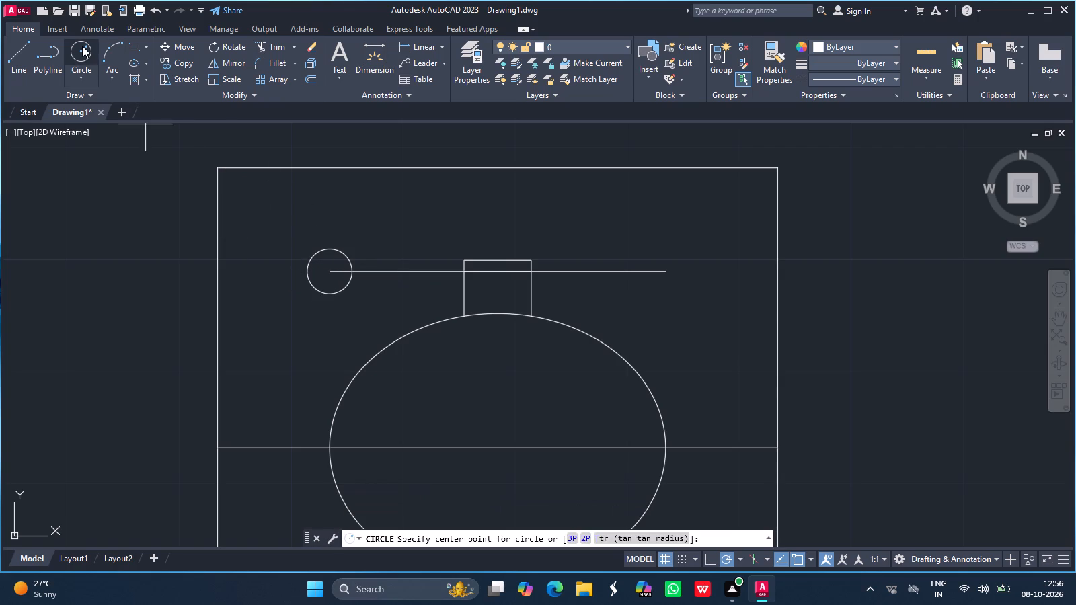
{"action": "left_click_drag", "start_coordinate": [666, 272], "coordinate": [656, 248]}
{"action": "key", "text": "3"}
{"action": "key", "text": "BackSpace"}
{"action": "key", "text": "backslash"}
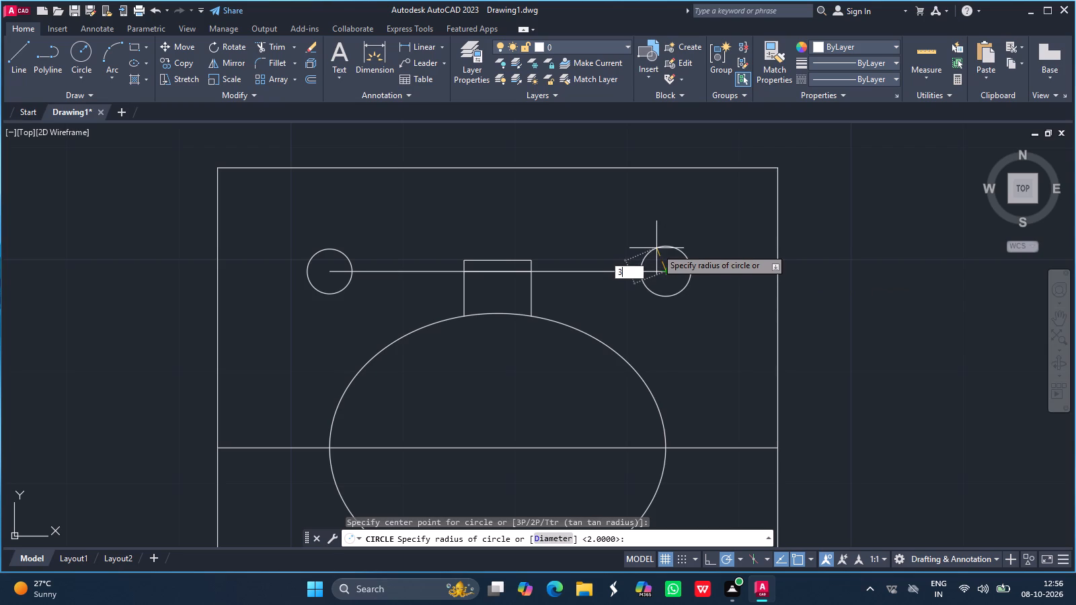
{"action": "key", "text": "BackSpace"}
{"action": "key", "text": "2"}
{"action": "key", "text": "Return"}
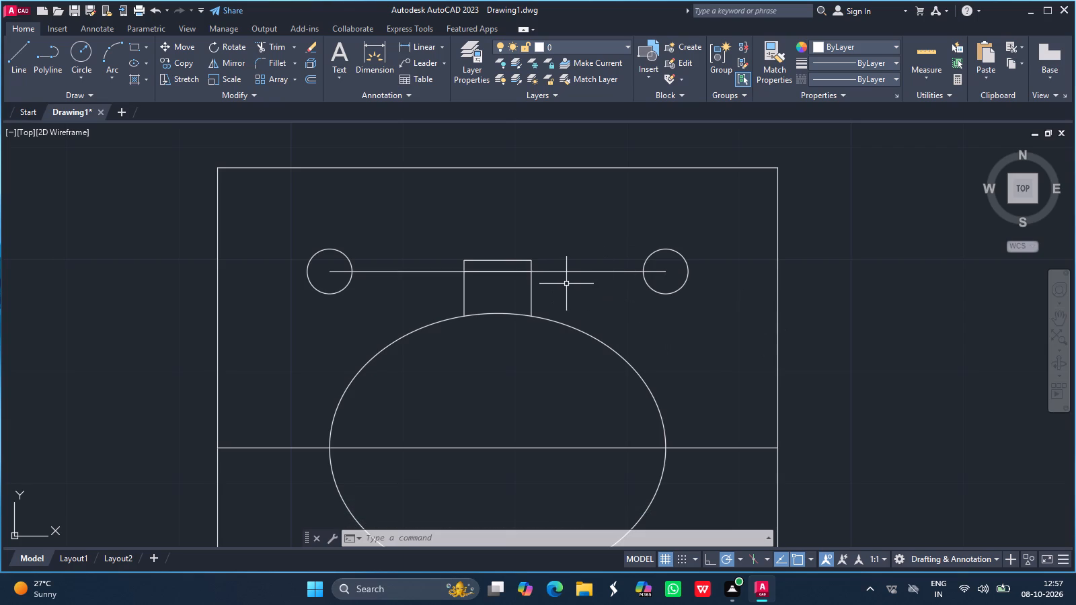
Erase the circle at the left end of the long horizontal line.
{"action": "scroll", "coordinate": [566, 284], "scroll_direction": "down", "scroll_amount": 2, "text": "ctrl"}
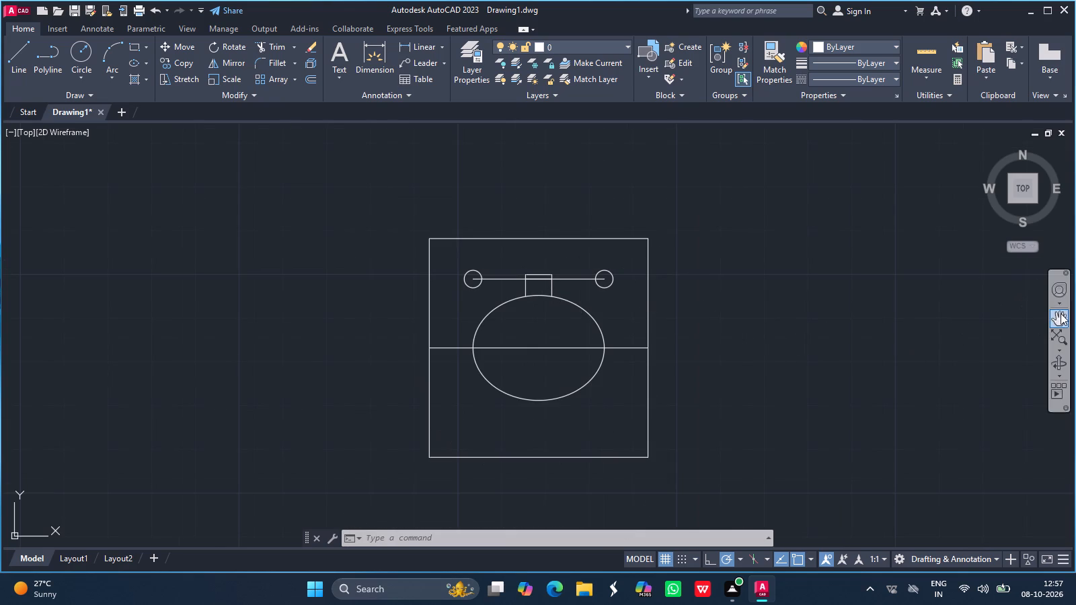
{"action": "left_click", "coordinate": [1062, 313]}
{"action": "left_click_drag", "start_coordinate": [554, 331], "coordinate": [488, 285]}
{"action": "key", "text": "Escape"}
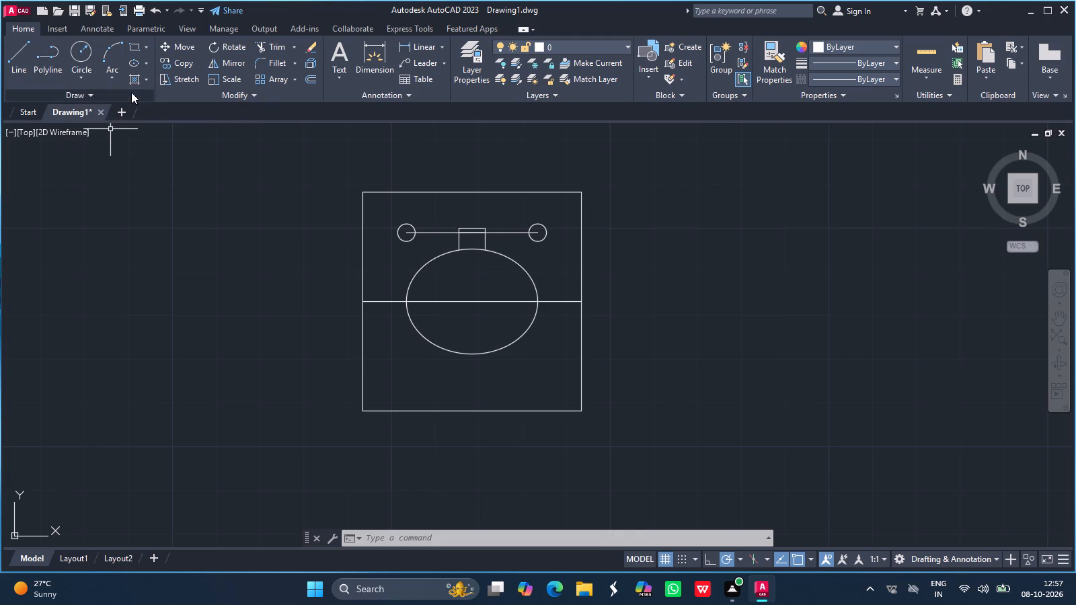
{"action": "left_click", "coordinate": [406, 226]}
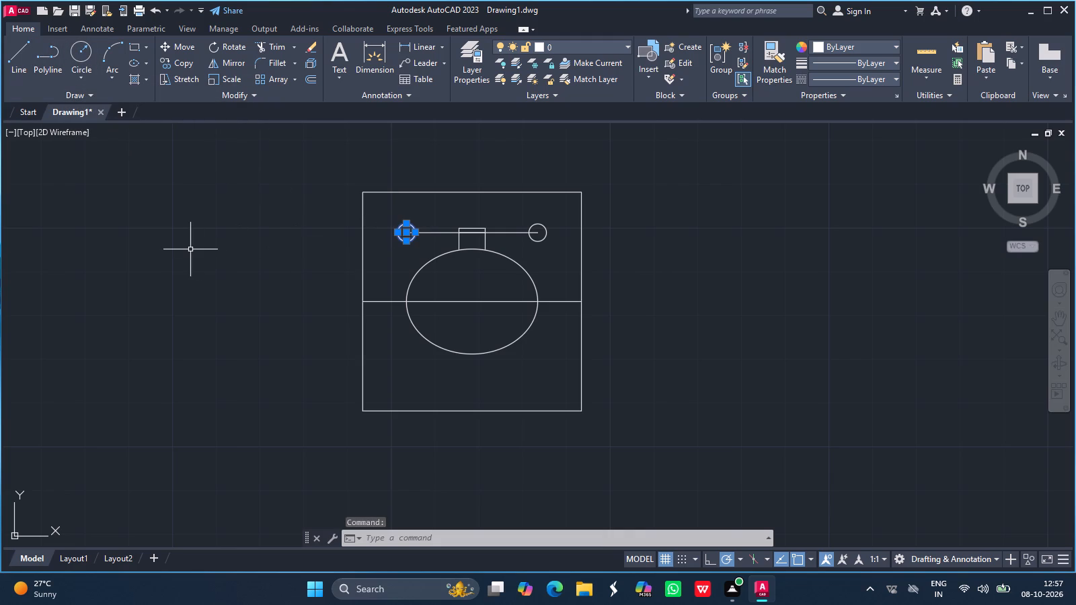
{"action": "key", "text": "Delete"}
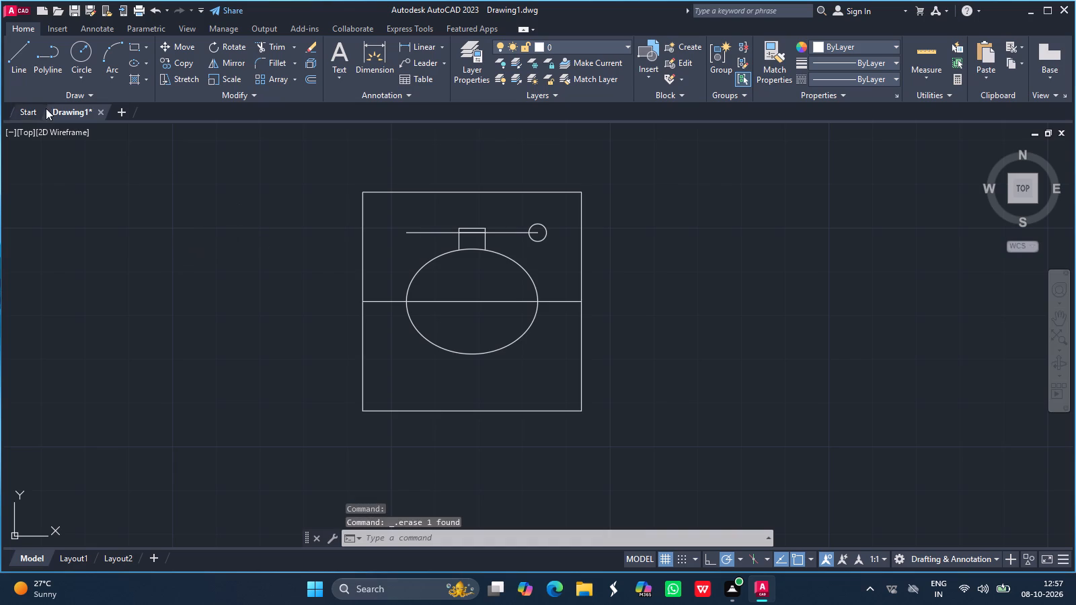
Draw a circle of radius 3 centred on the left end of the long horizontal line above the ellipse.
{"action": "left_click", "coordinate": [81, 55]}
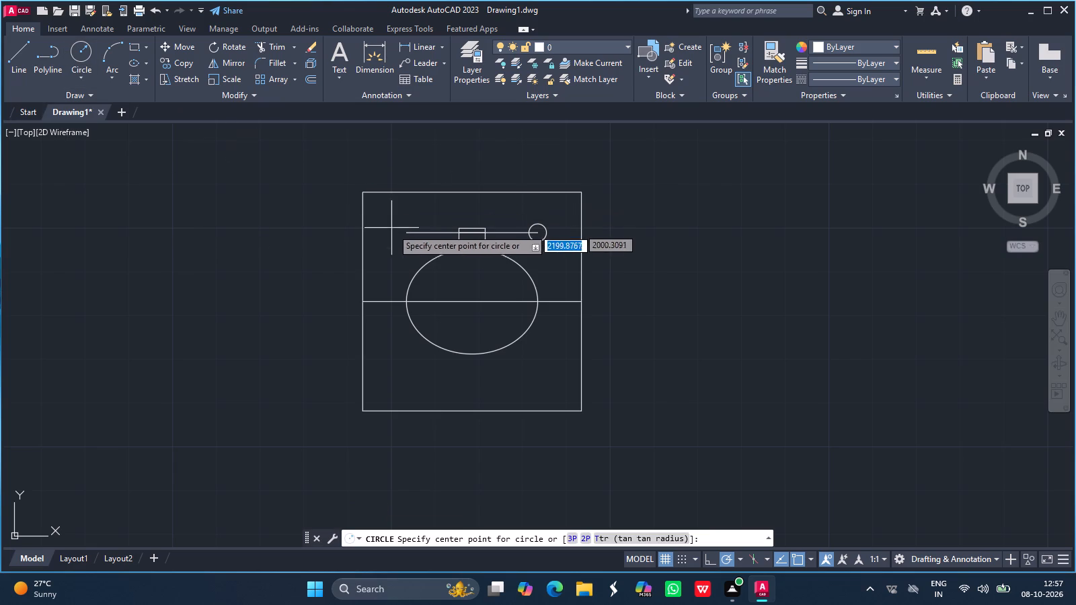
{"action": "left_click_drag", "start_coordinate": [404, 233], "coordinate": [393, 208]}
{"action": "key", "text": "3"}
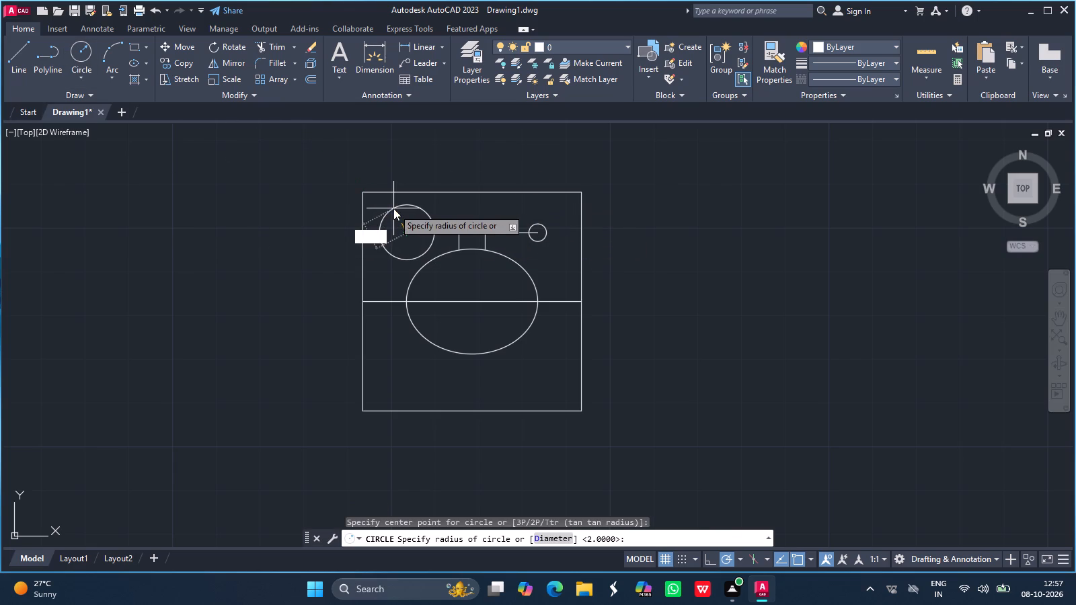
{"action": "key", "text": "Return"}
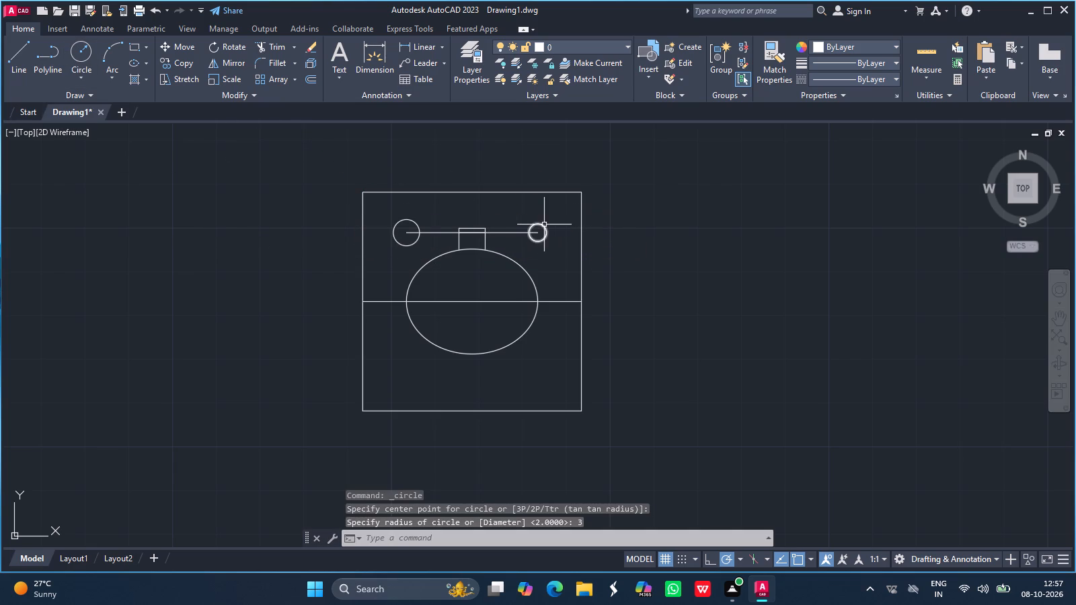
Erase the smaller circle at the right end of the long horizontal line.
{"action": "left_click", "coordinate": [542, 225]}
{"action": "key", "text": "Delete"}
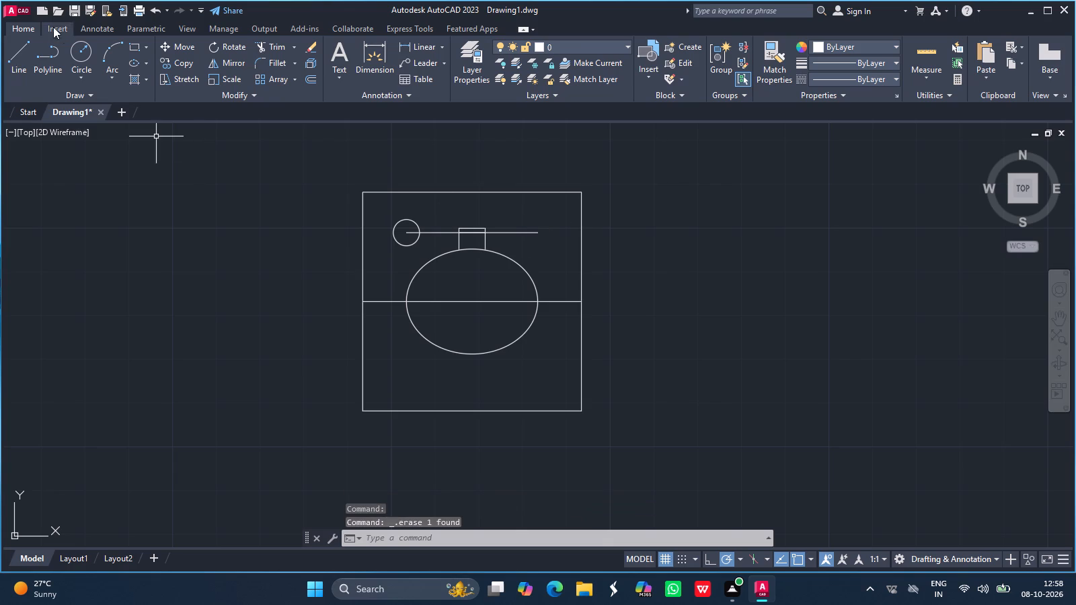
Draw a circle of radius 3 centred on the right end of the long horizontal line.
{"action": "left_click", "coordinate": [83, 47]}
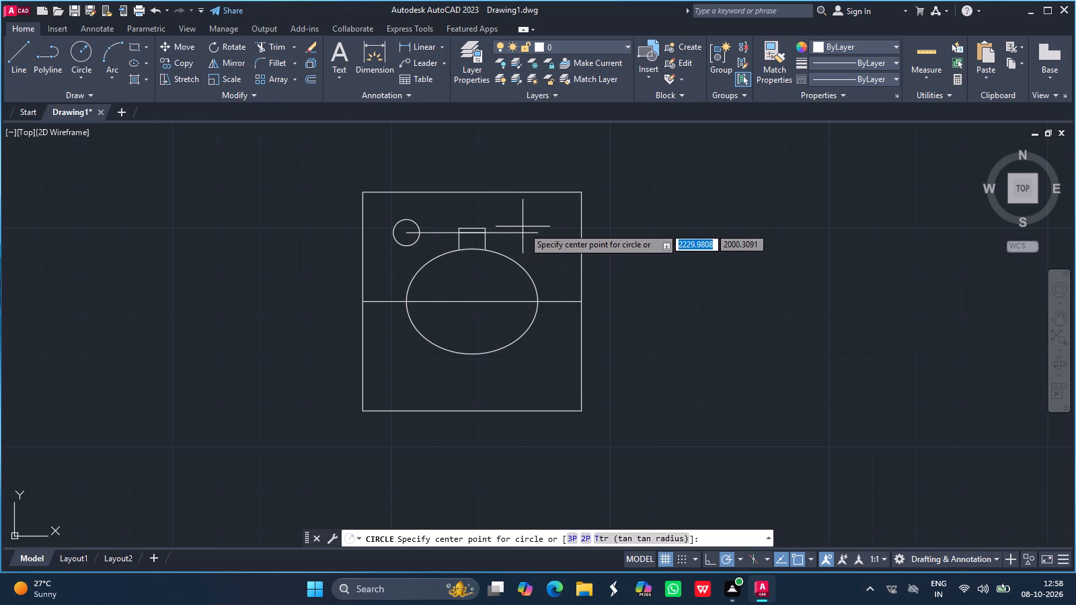
{"action": "left_click_drag", "start_coordinate": [535, 236], "coordinate": [524, 210]}
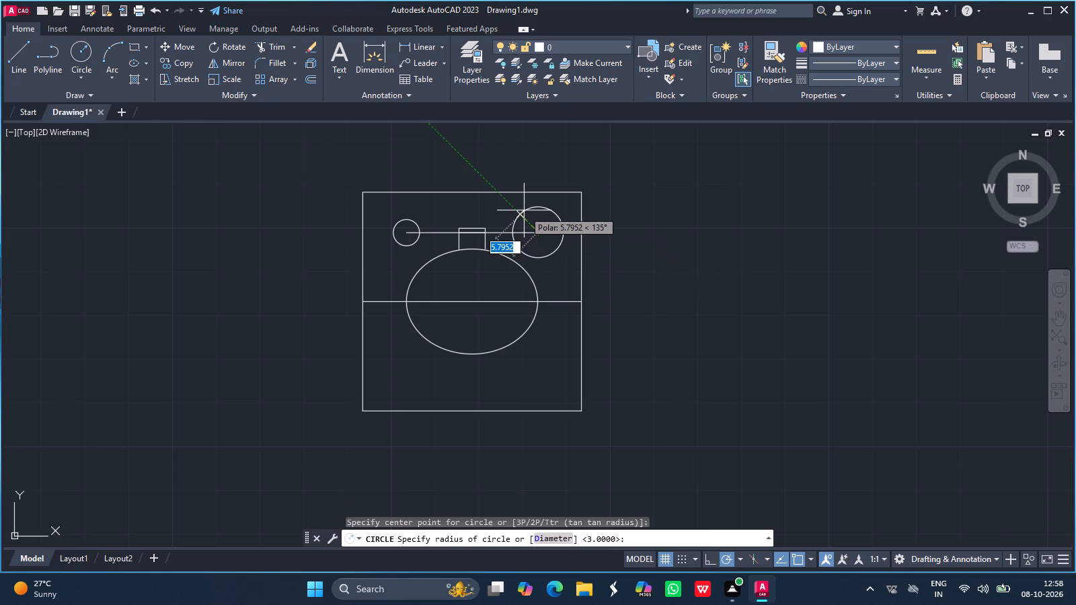
{"action": "key", "text": "3"}
{"action": "key", "text": "Return"}
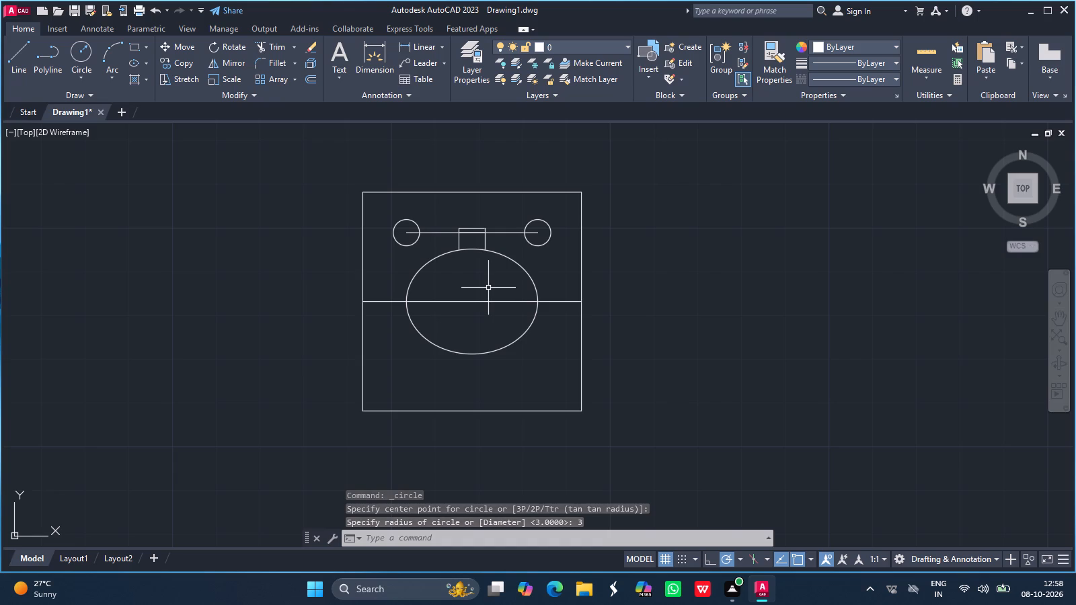
Offset the horizontal line through the ellipse's centre downward by 13.
{"action": "scroll", "coordinate": [477, 228], "scroll_direction": "up", "scroll_amount": 1, "text": "ctrl"}
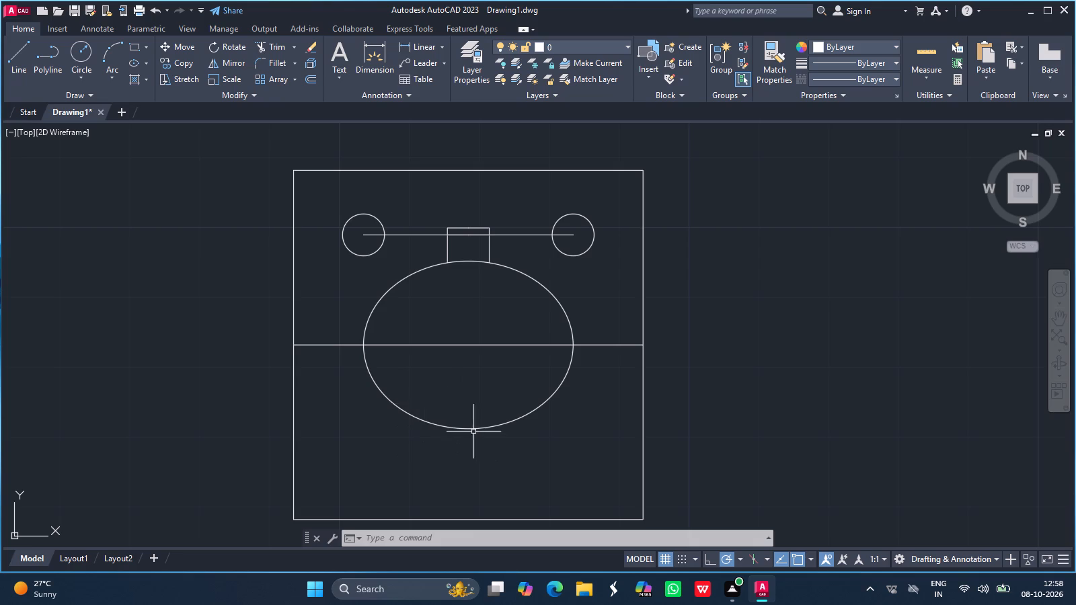
{"action": "scroll", "coordinate": [428, 454], "scroll_direction": "down", "scroll_amount": 1, "text": "ctrl"}
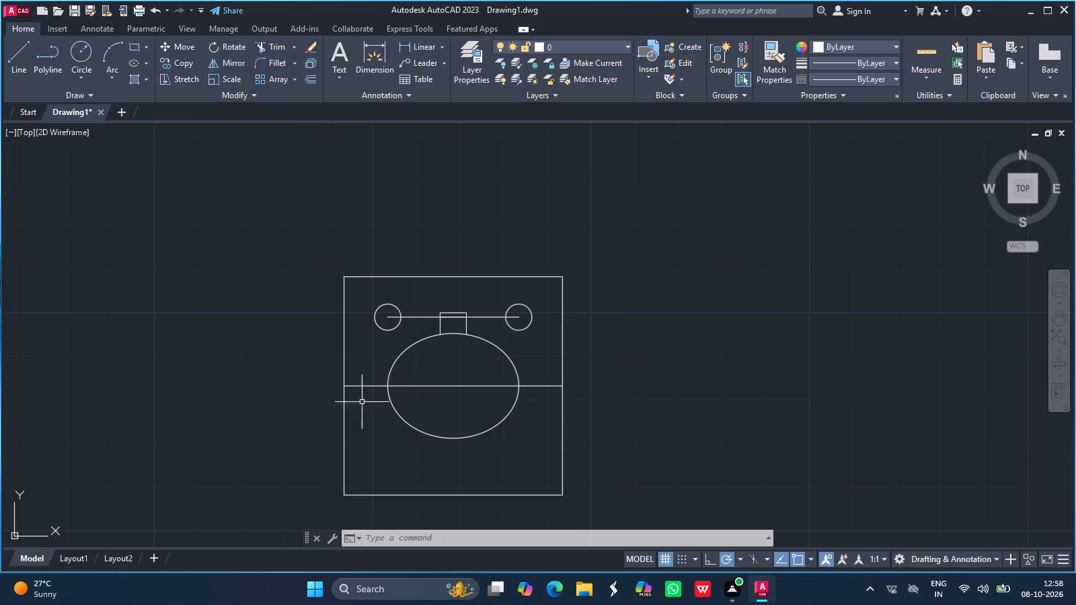
{"action": "left_click", "coordinate": [307, 81]}
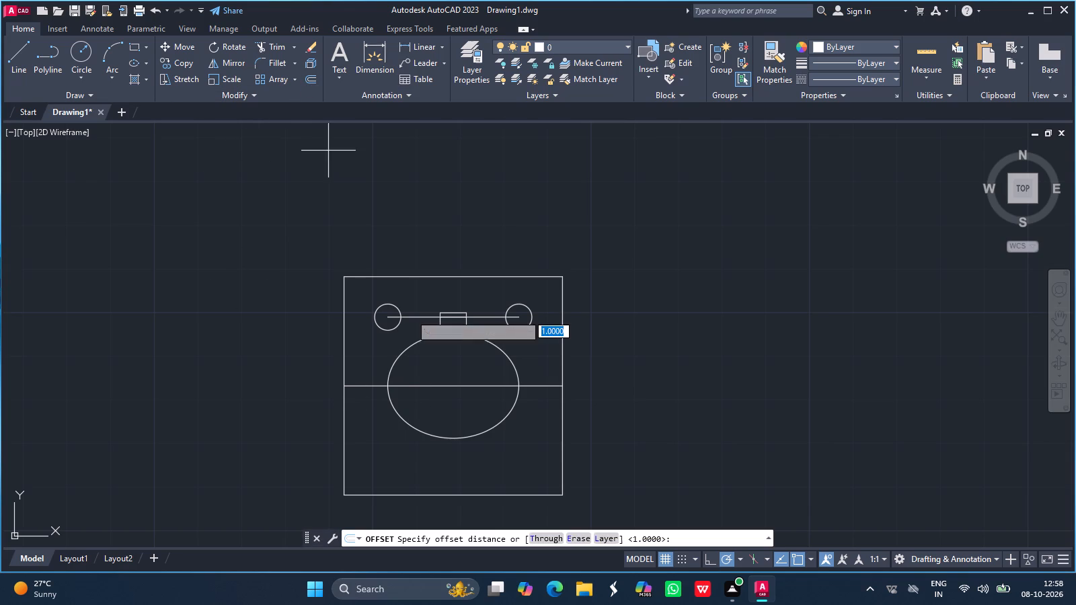
{"action": "left_click", "coordinate": [694, 534]}
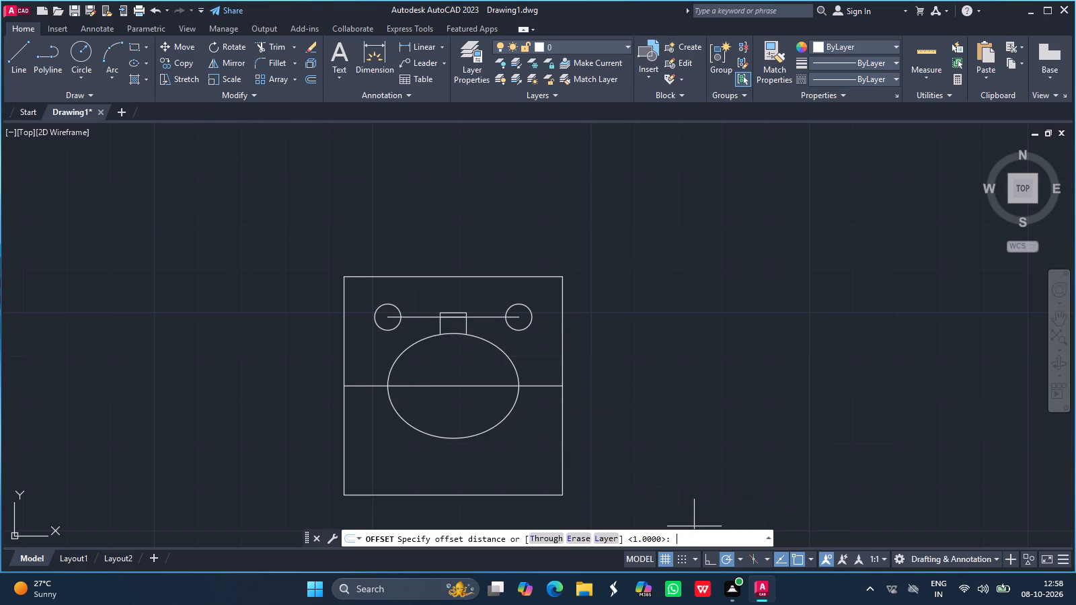
{"action": "type", "text": "13"}
{"action": "key", "text": "Return"}
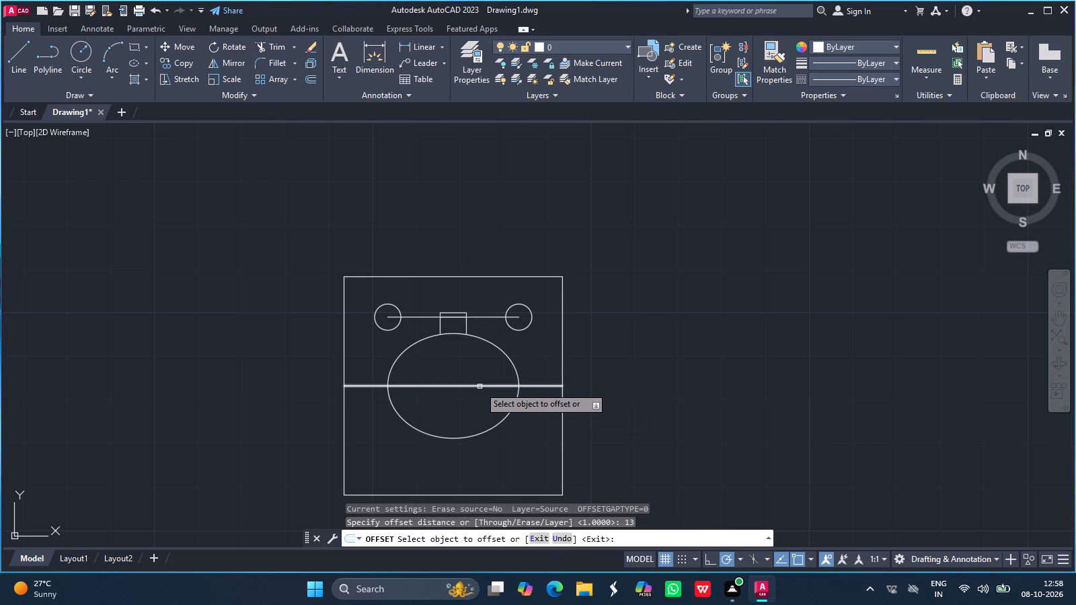
{"action": "left_click_drag", "start_coordinate": [478, 386], "coordinate": [497, 481]}
{"action": "left_click", "coordinate": [497, 481]}
{"action": "key", "text": "Return"}
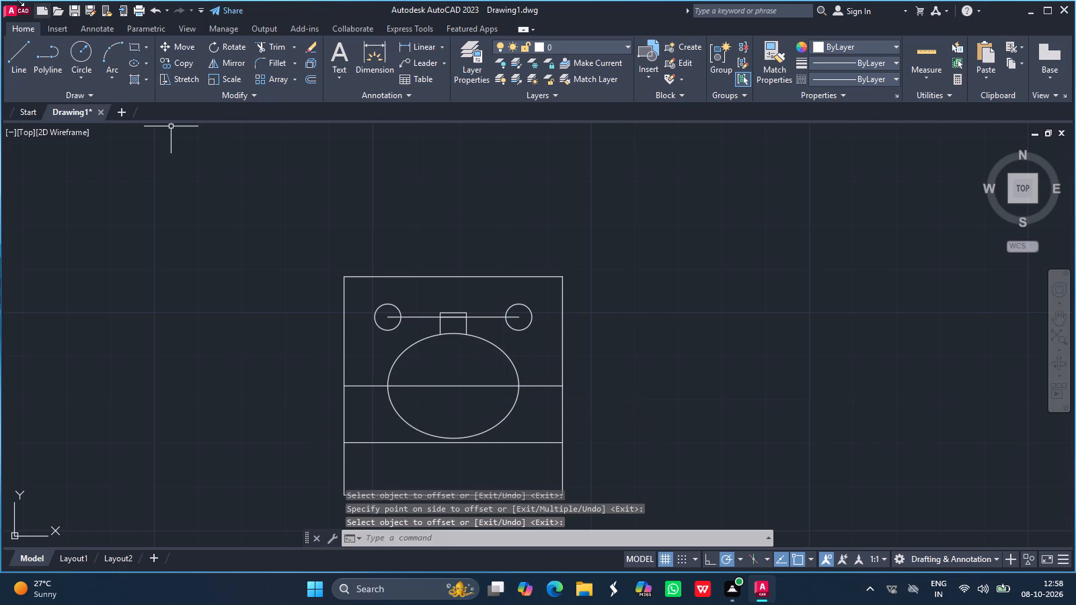
Draw a vertical line from the upper-left circle's centre down to the offset horizontal line.
{"action": "left_click", "coordinate": [12, 52]}
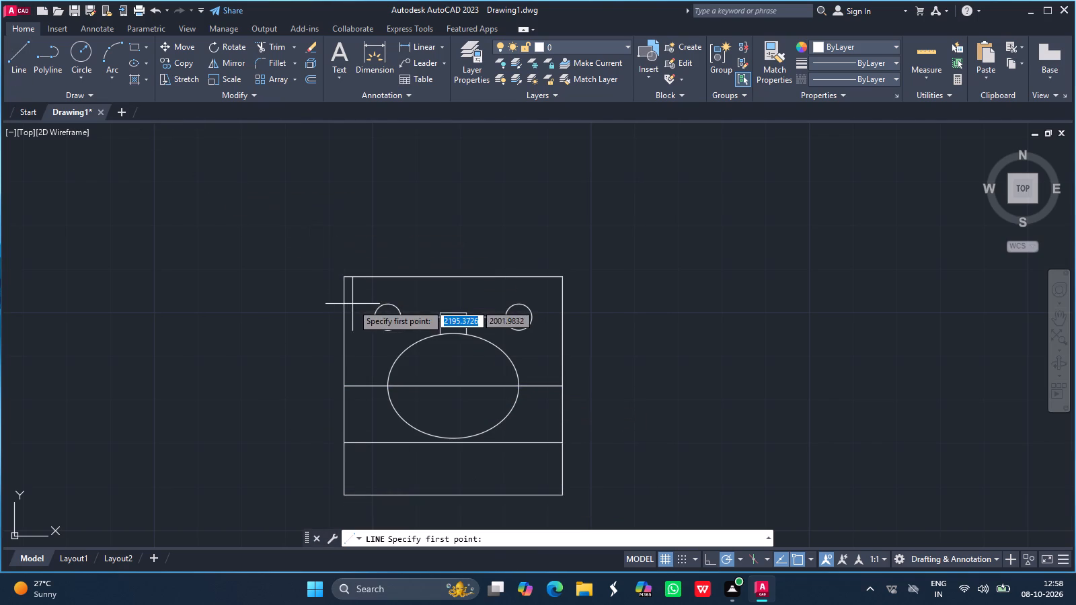
{"action": "left_click_drag", "start_coordinate": [385, 315], "coordinate": [385, 473]}
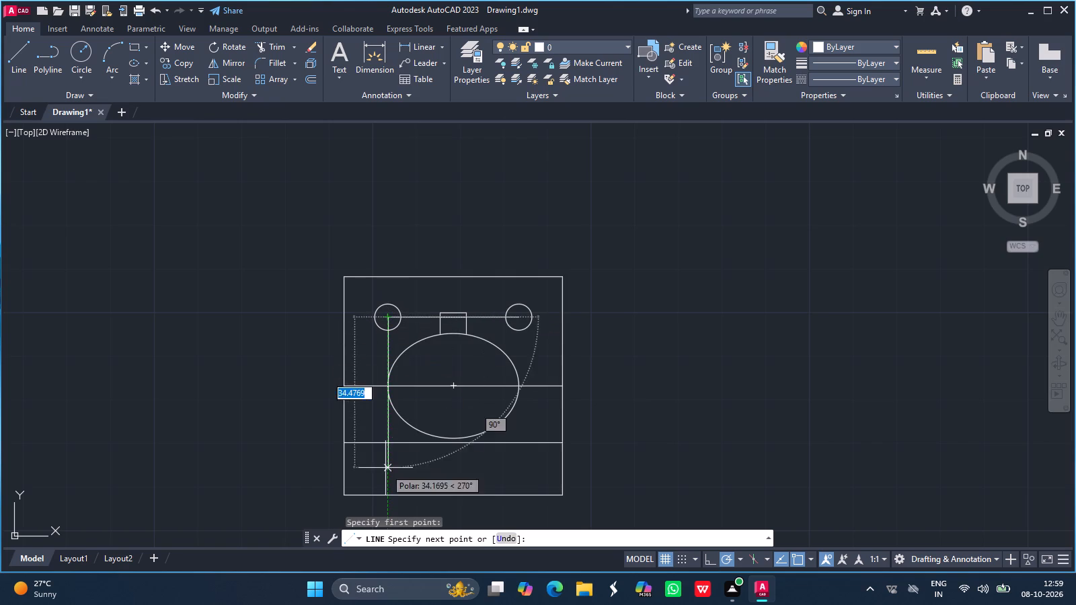
{"action": "left_click_drag", "start_coordinate": [385, 473], "coordinate": [387, 440]}
{"action": "left_click", "coordinate": [387, 440]}
{"action": "key", "text": "Return"}
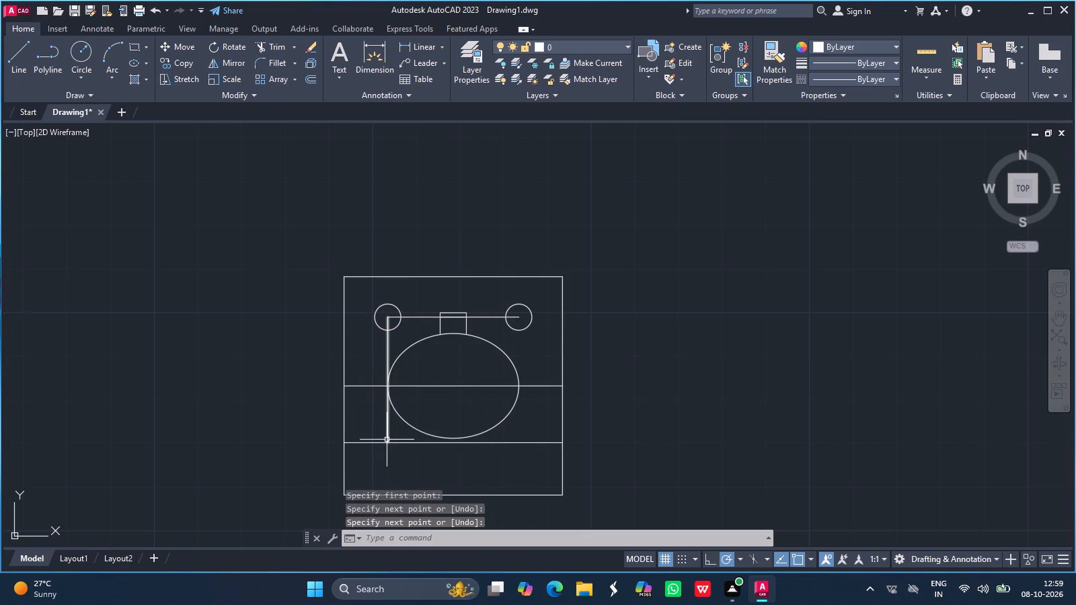
Draw a vertical line from the upper-right circle's centre down to the offset horizontal line.
{"action": "left_click", "coordinate": [20, 50]}
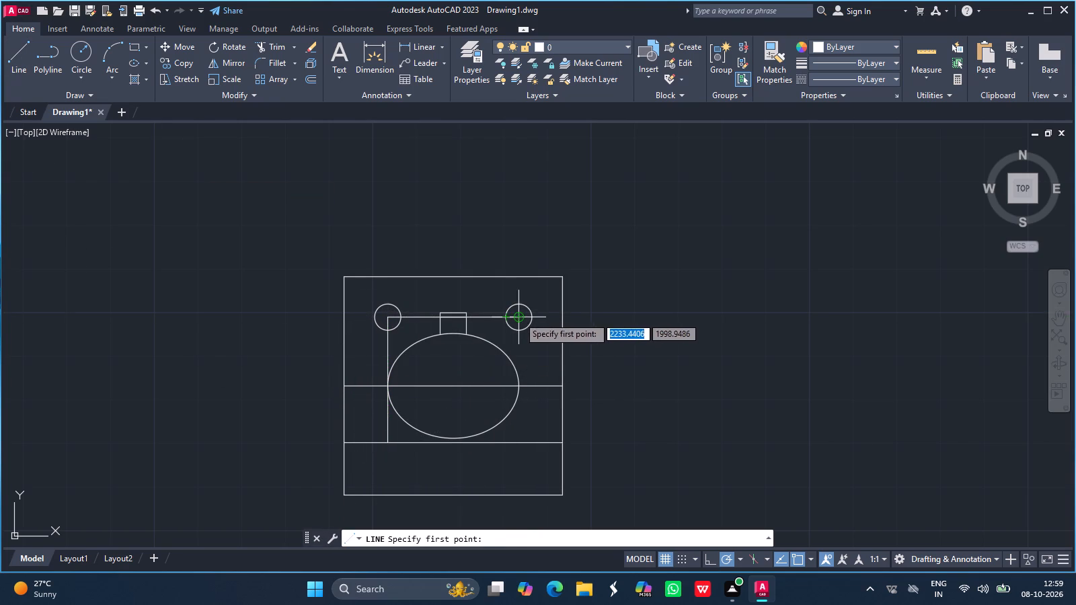
{"action": "left_click_drag", "start_coordinate": [518, 317], "coordinate": [518, 448]}
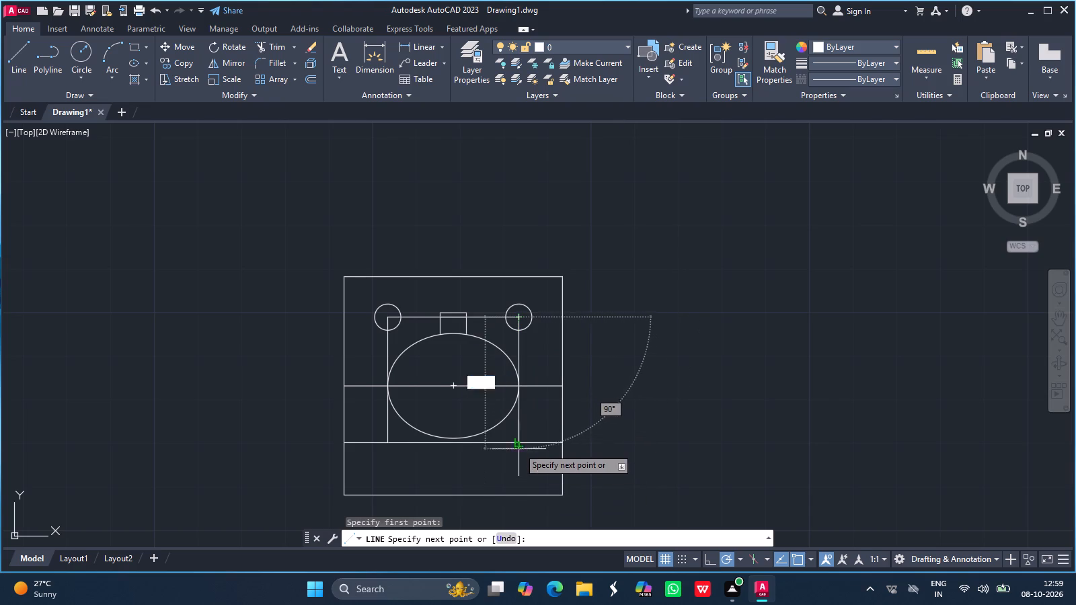
{"action": "left_click_drag", "start_coordinate": [518, 448], "coordinate": [518, 442]}
{"action": "left_click", "coordinate": [518, 442]}
{"action": "key", "text": "Return"}
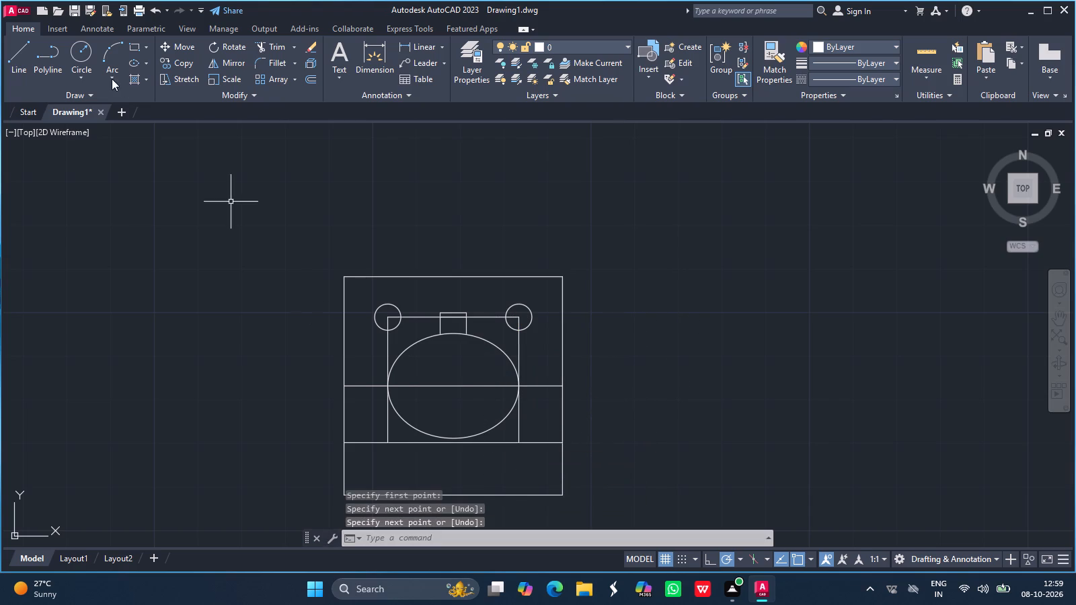
Draw a circle of radius 3 centred where the left vertical line meets the offset horizontal line.
{"action": "left_click", "coordinate": [85, 52]}
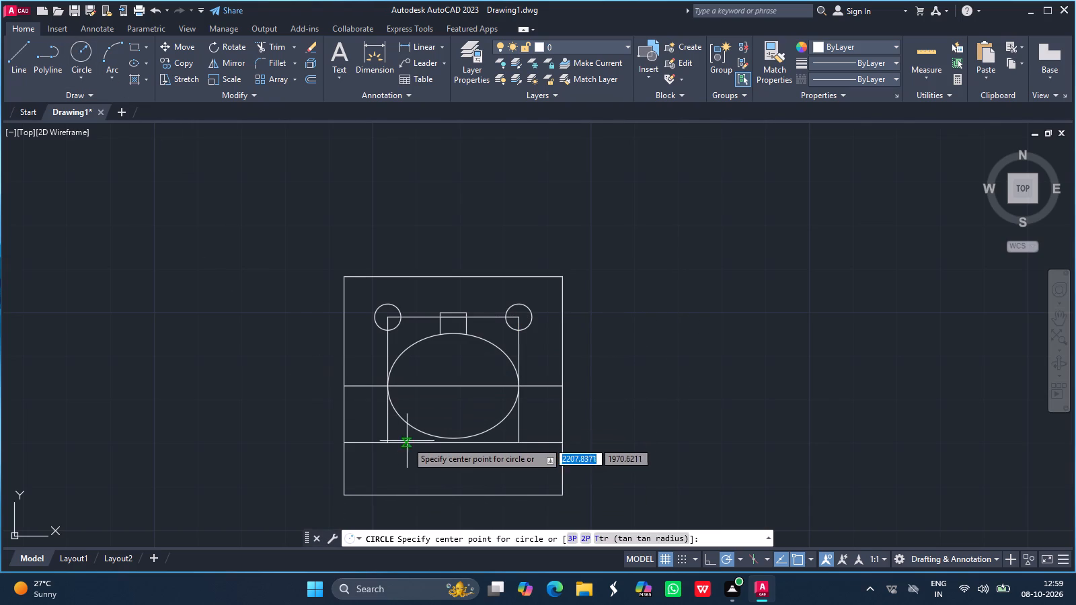
{"action": "left_click_drag", "start_coordinate": [389, 442], "coordinate": [383, 429]}
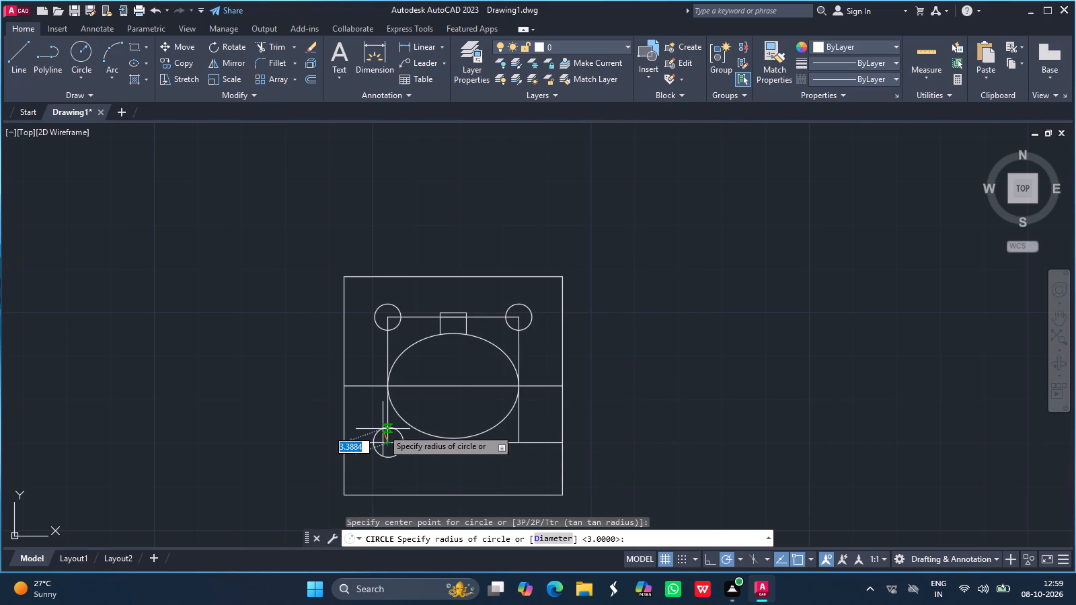
{"action": "key", "text": "3"}
{"action": "key", "text": "Return"}
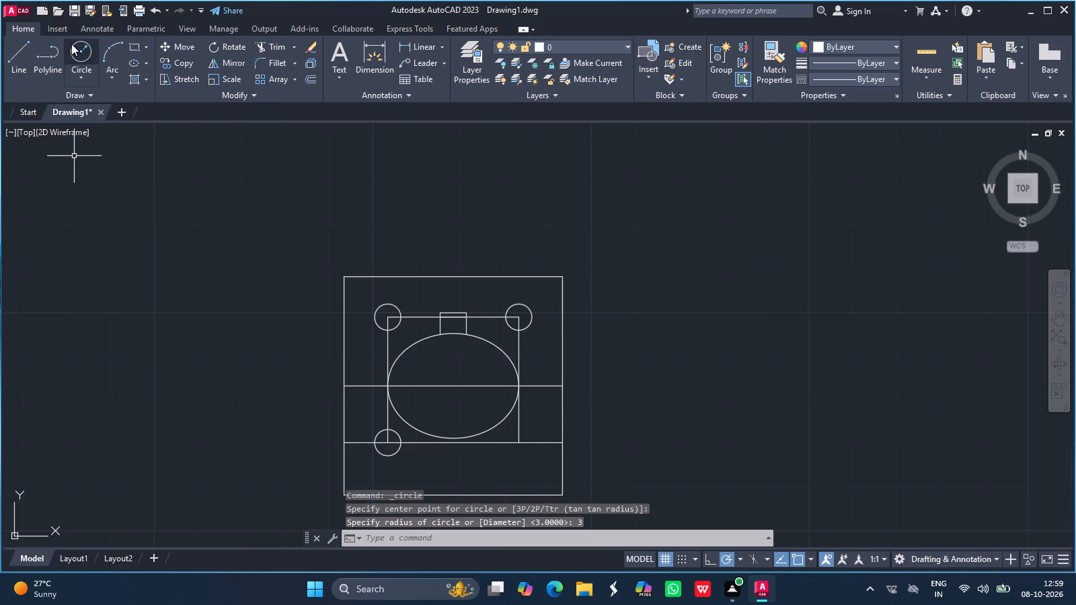
Draw a circle of radius 3 centred where the right vertical line meets the offset horizontal line.
{"action": "left_click", "coordinate": [72, 44]}
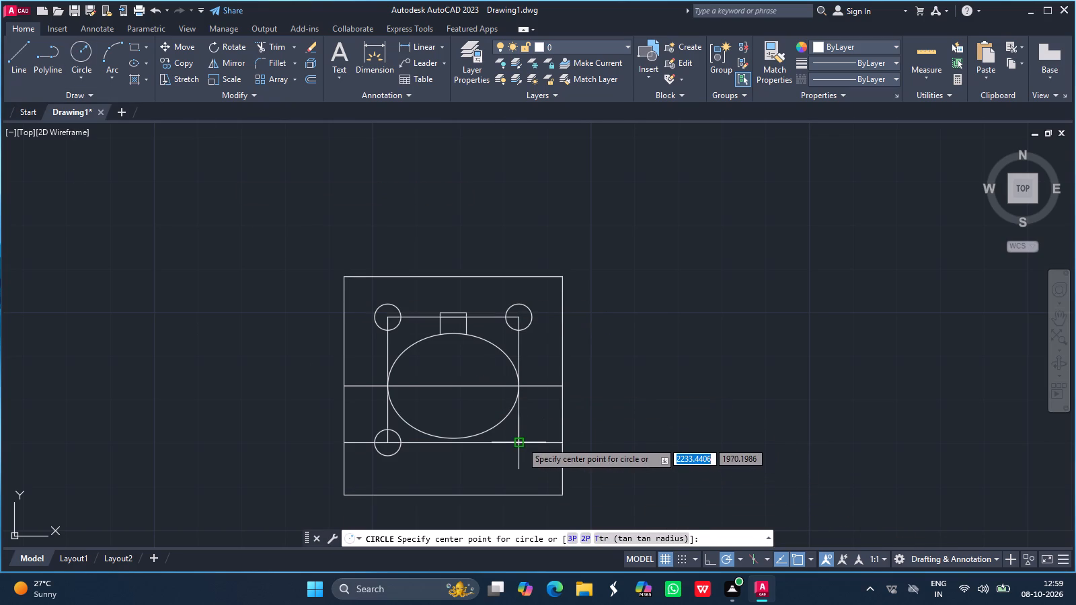
{"action": "left_click_drag", "start_coordinate": [521, 442], "coordinate": [503, 428]}
{"action": "key", "text": "3"}
{"action": "key", "text": "Return"}
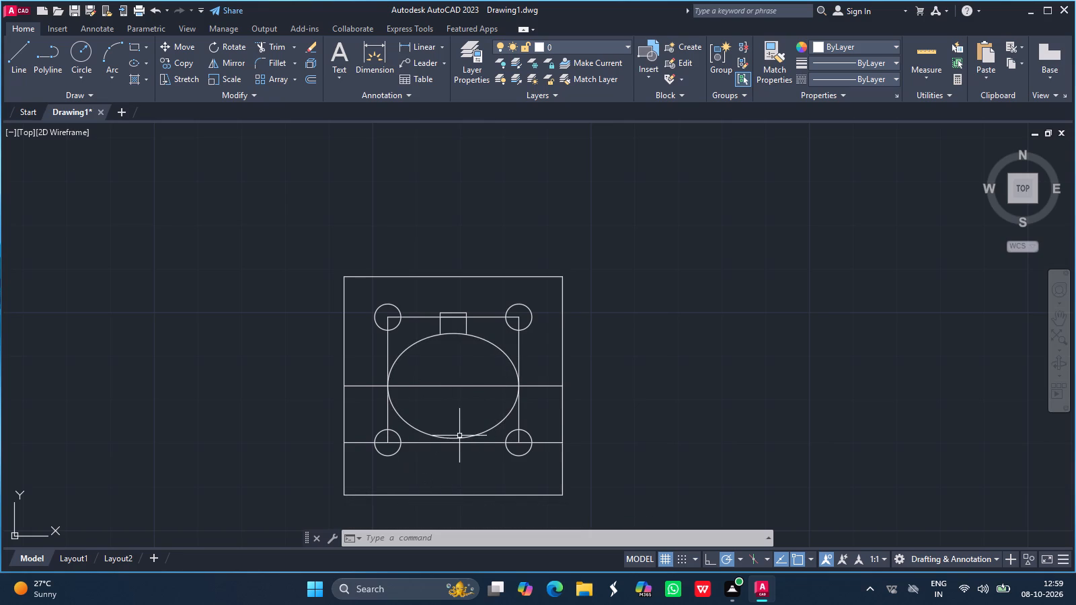
Erase the two vertical construction lines and the offset horizontal line between the lower circles.
{"action": "left_click", "coordinate": [387, 339]}
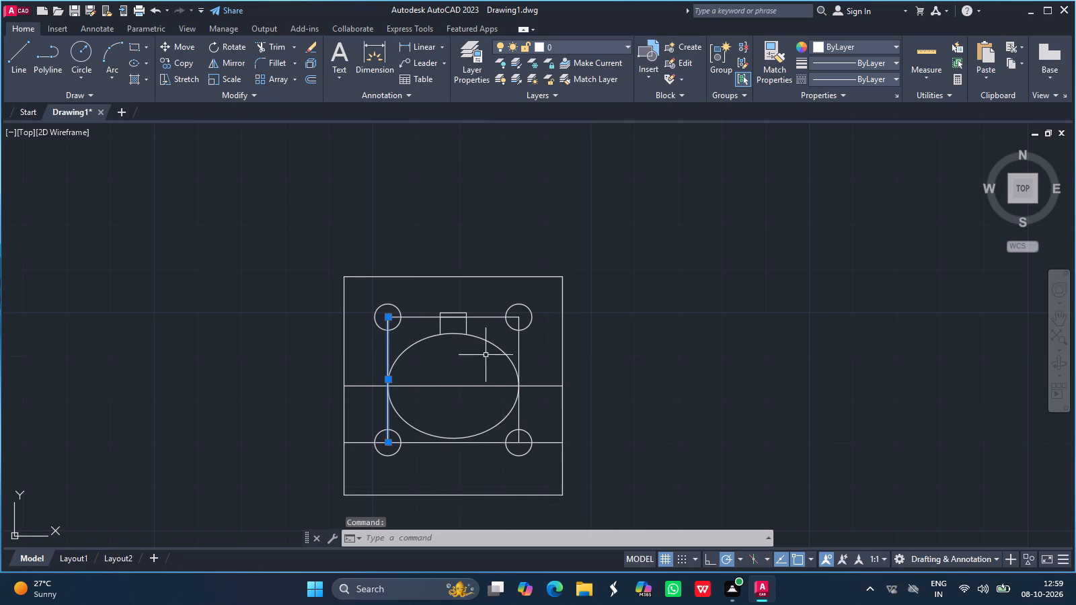
{"action": "left_click", "coordinate": [517, 344]}
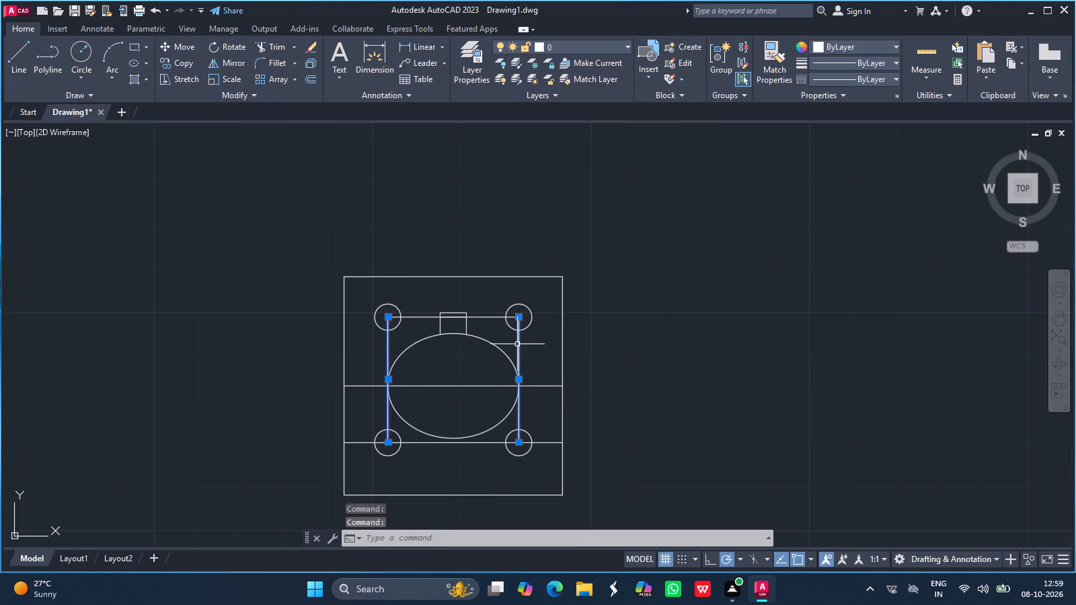
{"action": "key", "text": "Delete"}
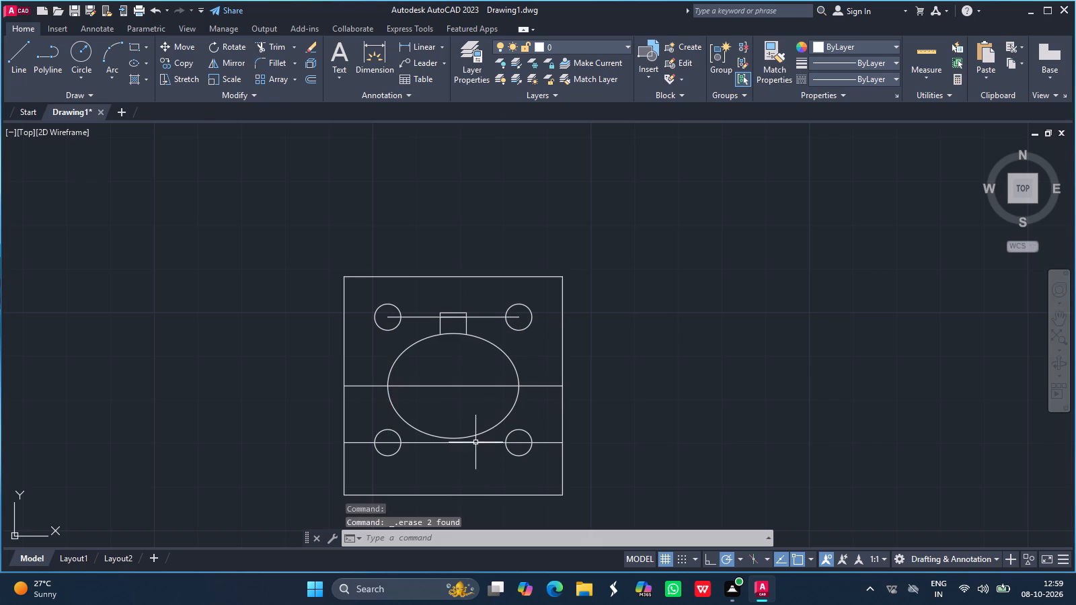
{"action": "left_click", "coordinate": [476, 444]}
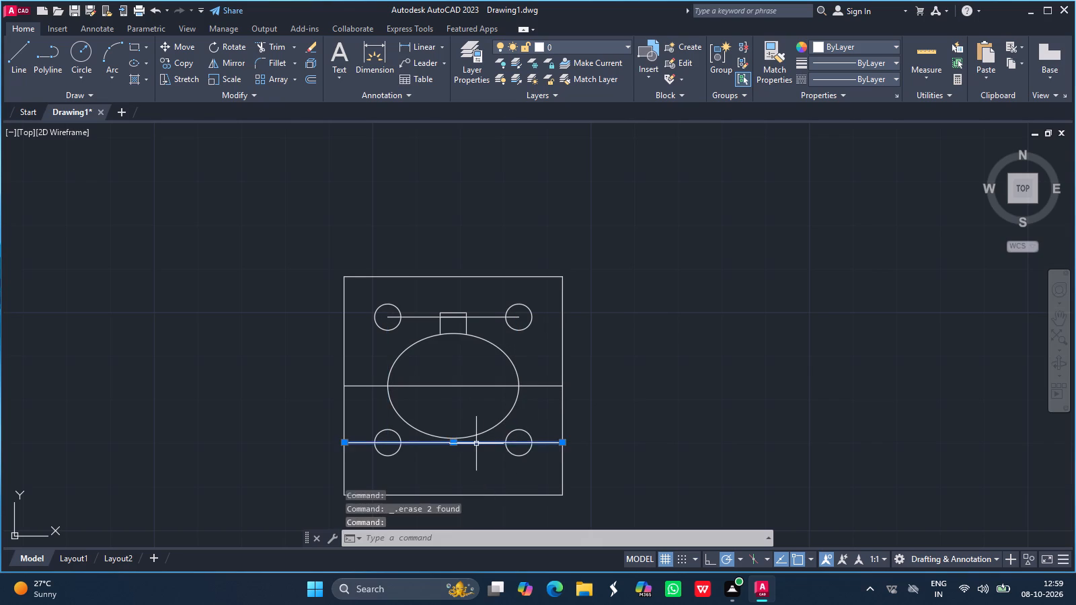
{"action": "key", "text": "Delete"}
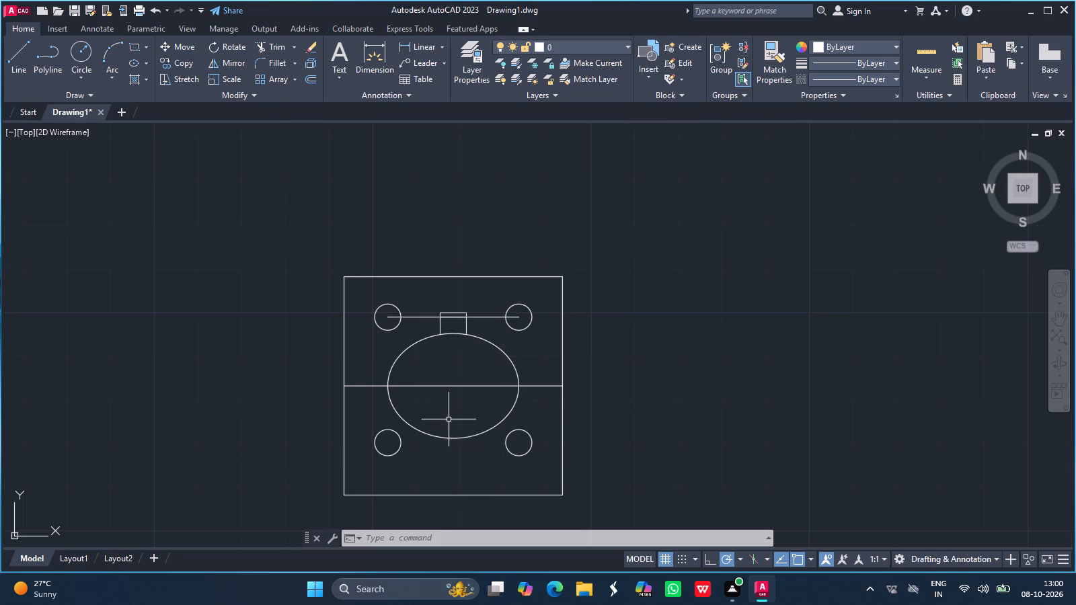
Draw a vertical centre line from the ellipse's bottom point up to the midpoint of the neck's top edge.
{"action": "left_click", "coordinate": [22, 56]}
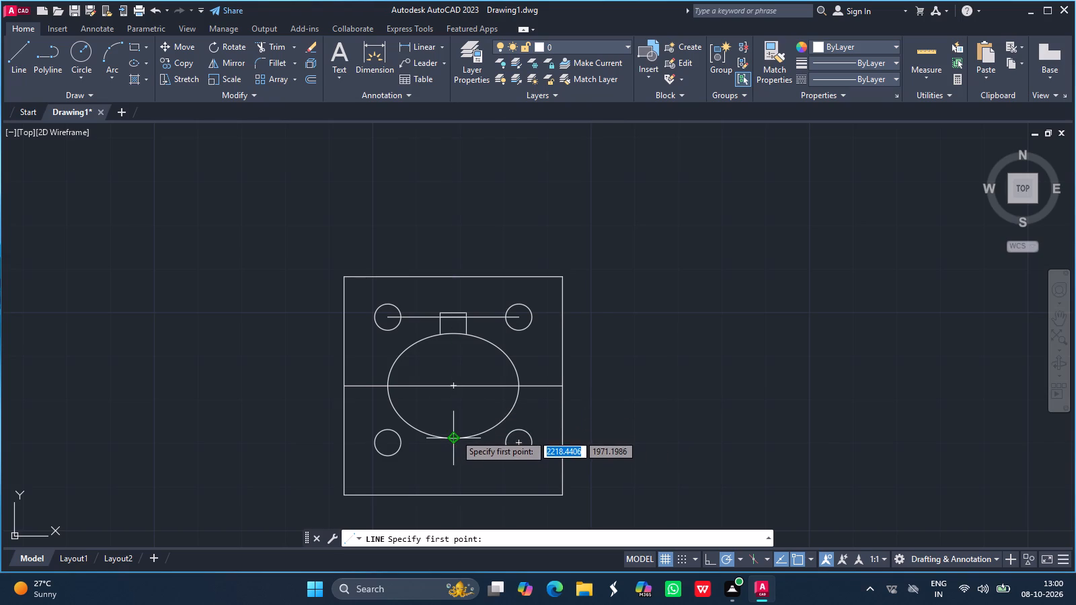
{"action": "left_click", "coordinate": [455, 438]}
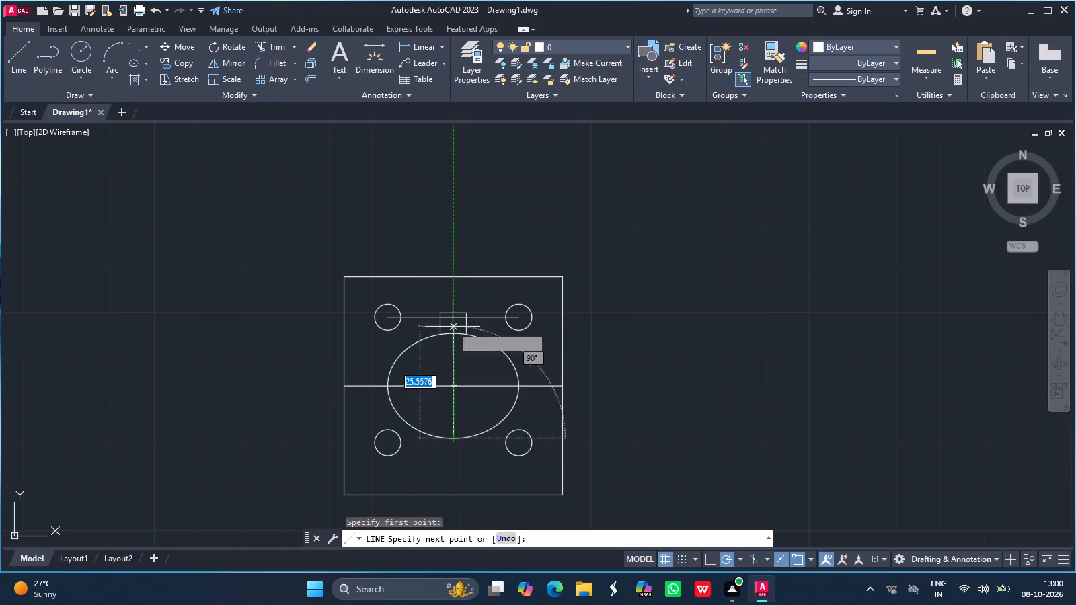
{"action": "left_click", "coordinate": [452, 310]}
{"action": "key", "text": "Return"}
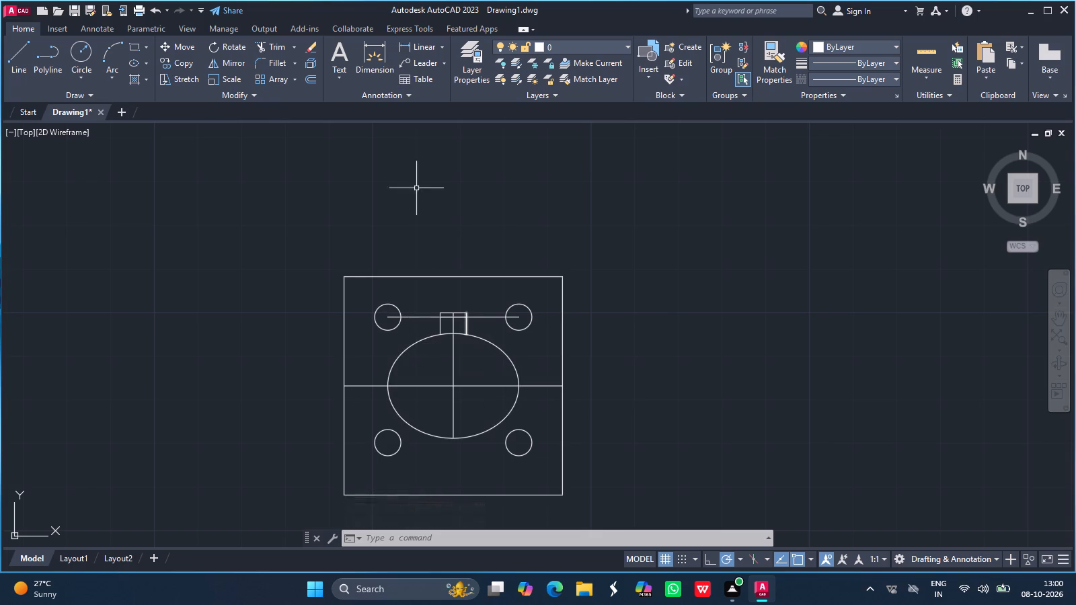
Trim away the ellipse's arc segments between the two sides of the rectangular neck.
{"action": "left_click", "coordinate": [270, 46]}
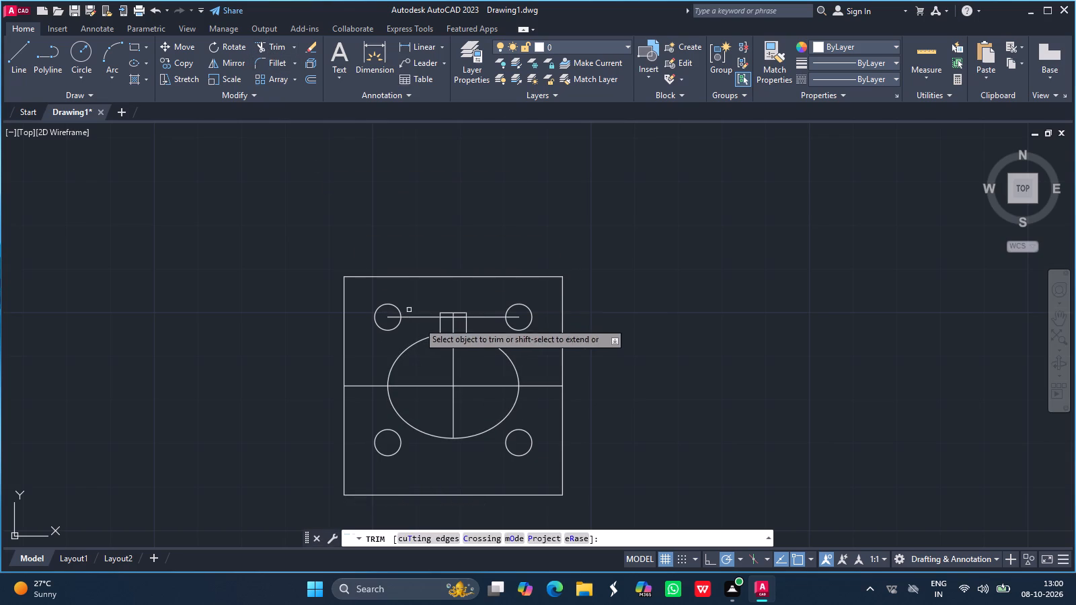
{"action": "left_click", "coordinate": [447, 336]}
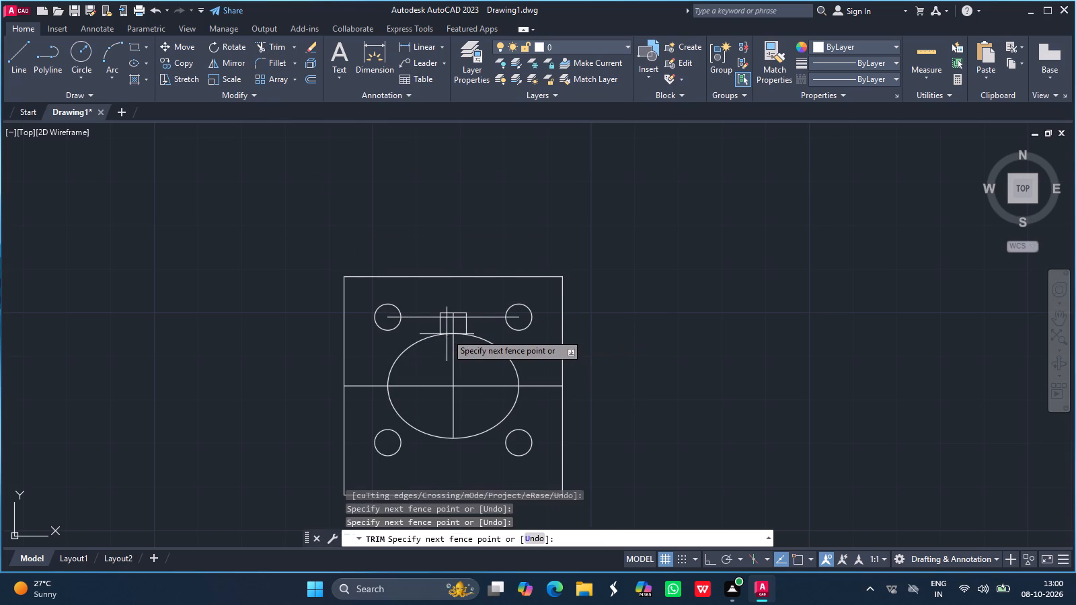
{"action": "left_click", "coordinate": [447, 331]}
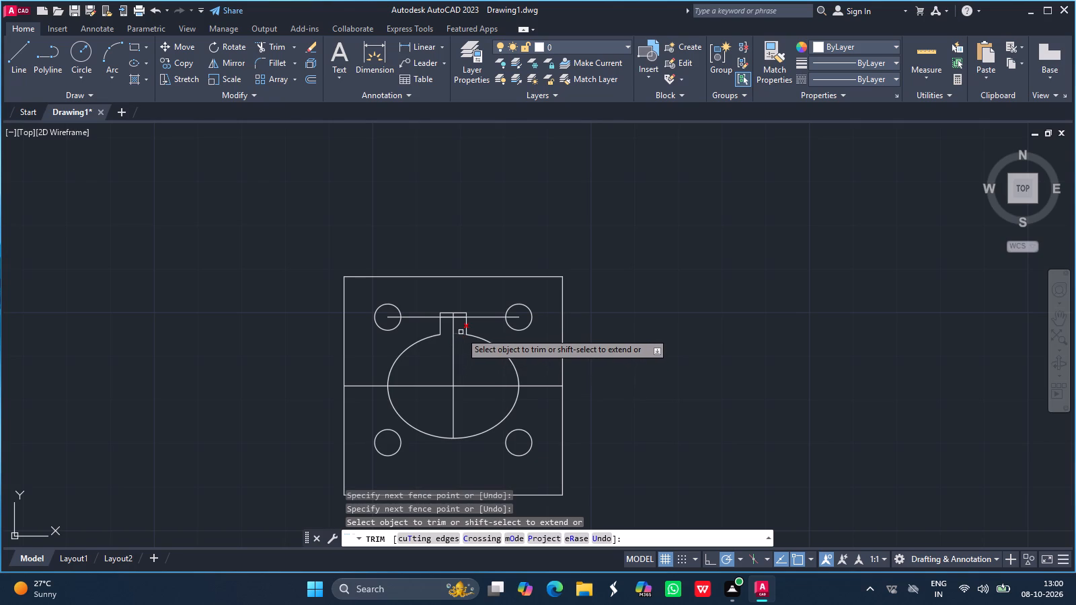
{"action": "left_click", "coordinate": [461, 332]}
{"action": "key", "text": "Return"}
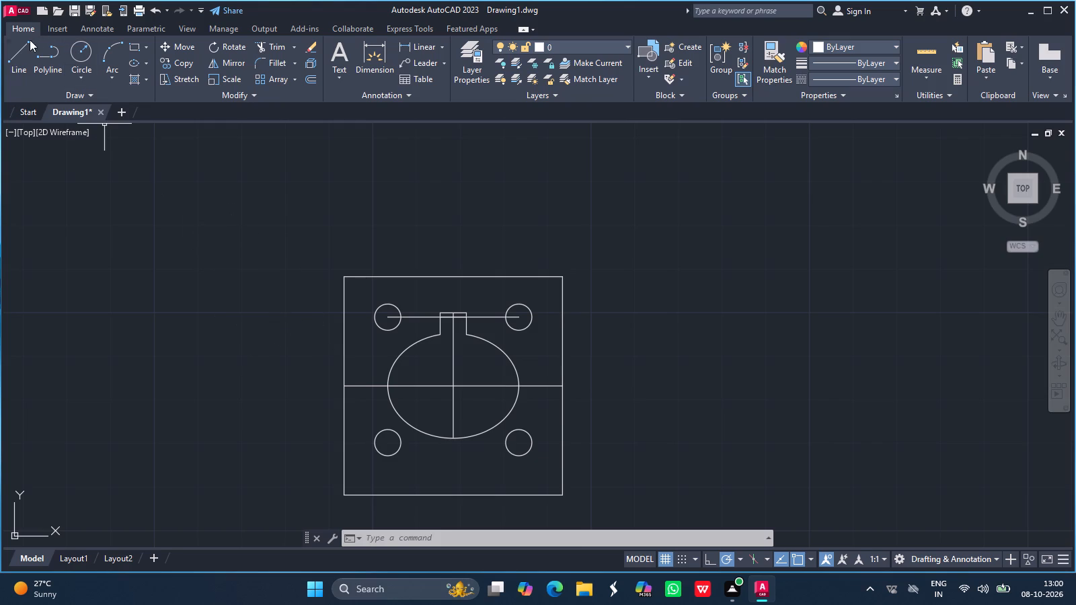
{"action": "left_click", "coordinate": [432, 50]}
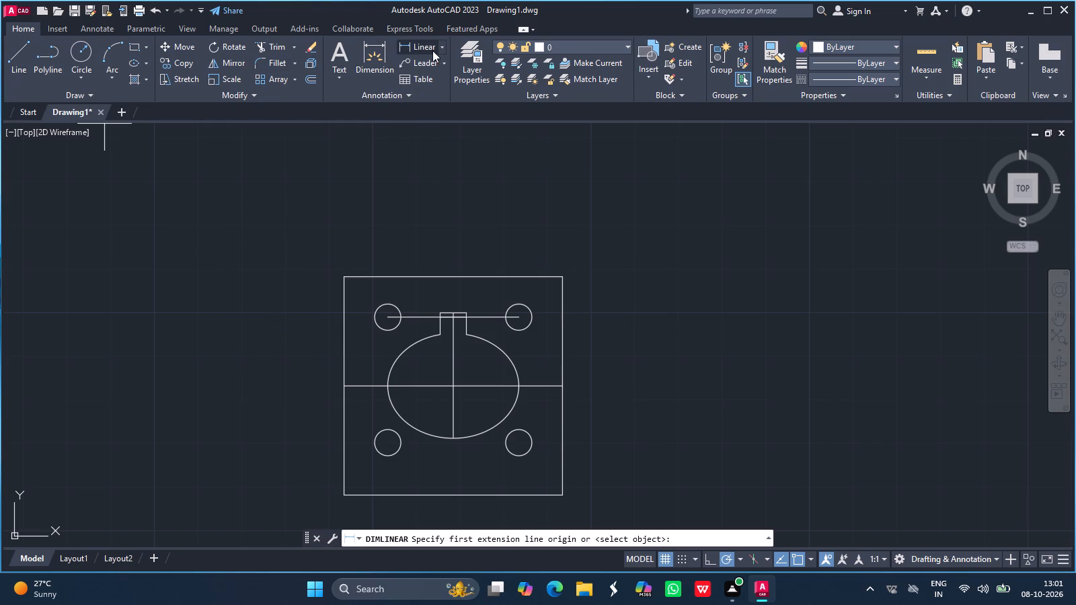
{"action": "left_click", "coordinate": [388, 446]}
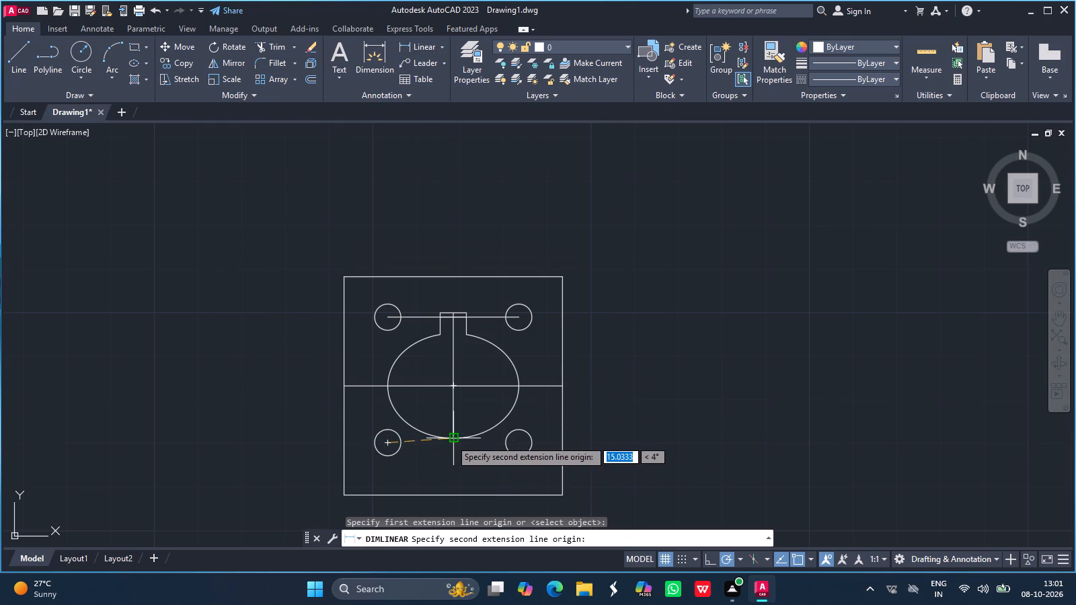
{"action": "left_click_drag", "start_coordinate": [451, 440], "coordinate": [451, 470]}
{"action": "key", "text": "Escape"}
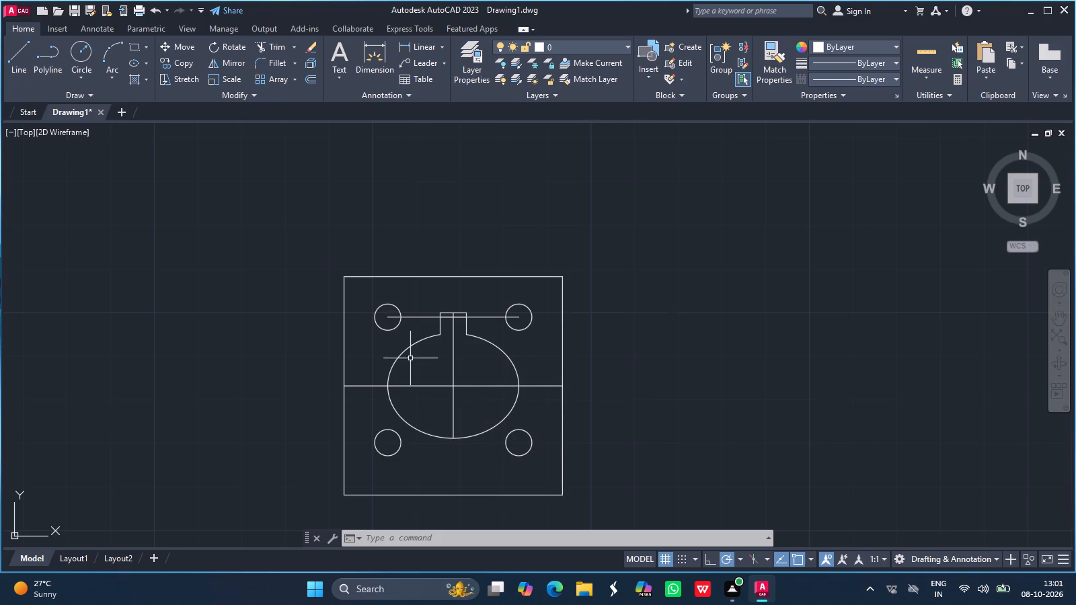
Draw a circle of radius 2.5 centred on the plate's right edge, level with the lower circles' centres.
{"action": "left_click", "coordinate": [82, 48]}
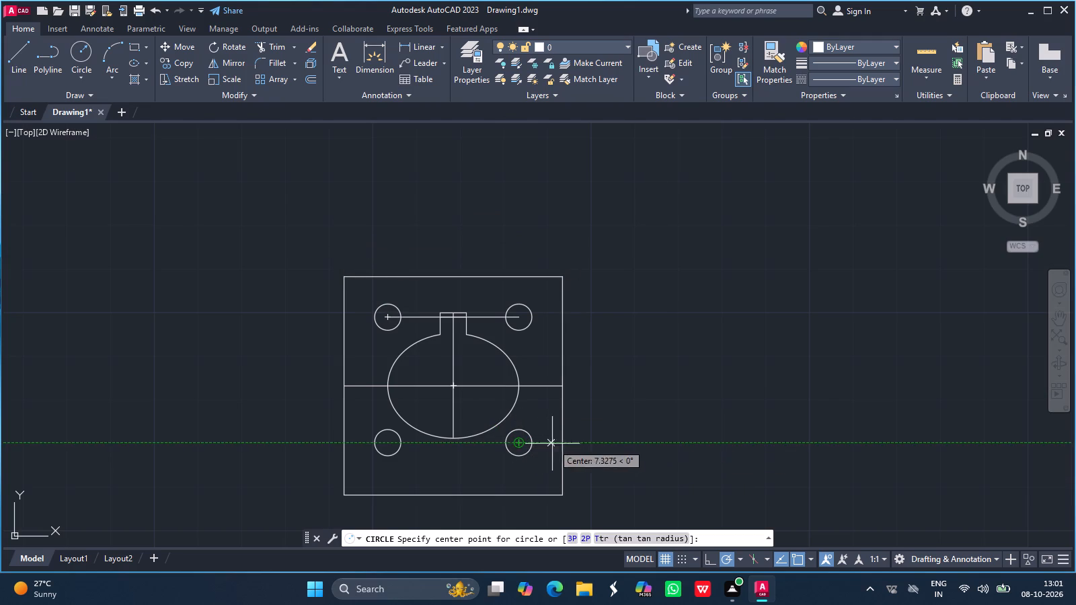
{"action": "left_click_drag", "start_coordinate": [564, 443], "coordinate": [552, 429]}
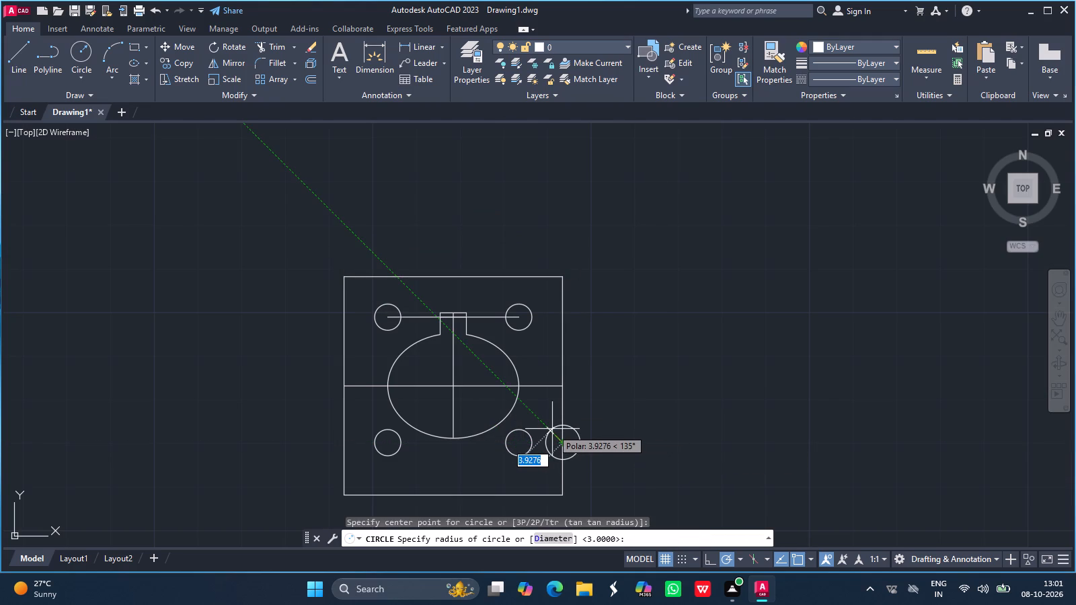
{"action": "type", "text": "2.5"}
{"action": "key", "text": "Return"}
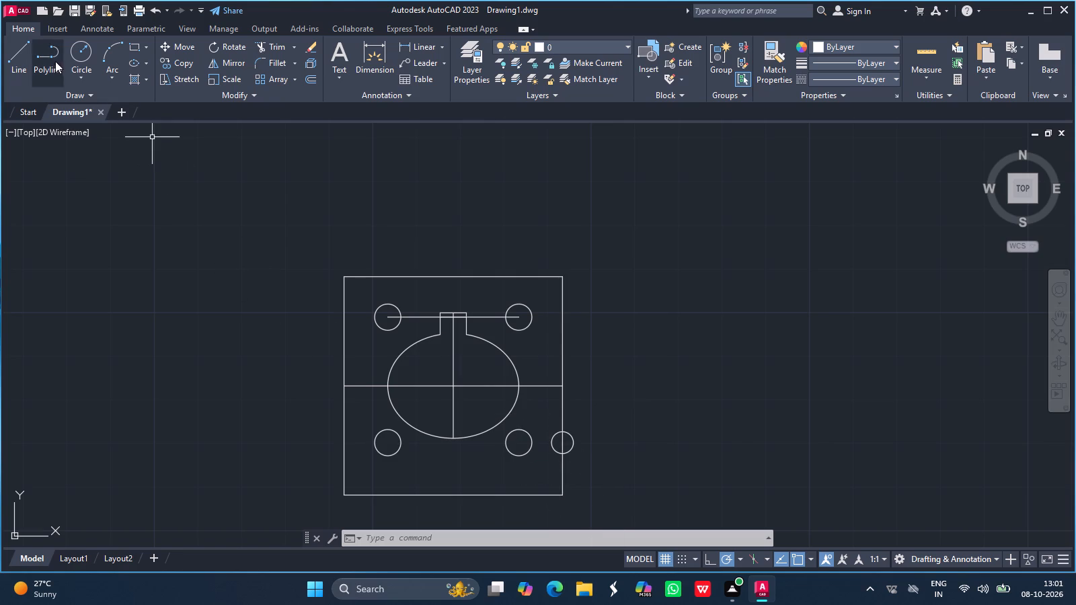
Replace the lower-right radius-3 circle inside the plate with a concentric circle of radius 2.5.
{"action": "left_click", "coordinate": [79, 54]}
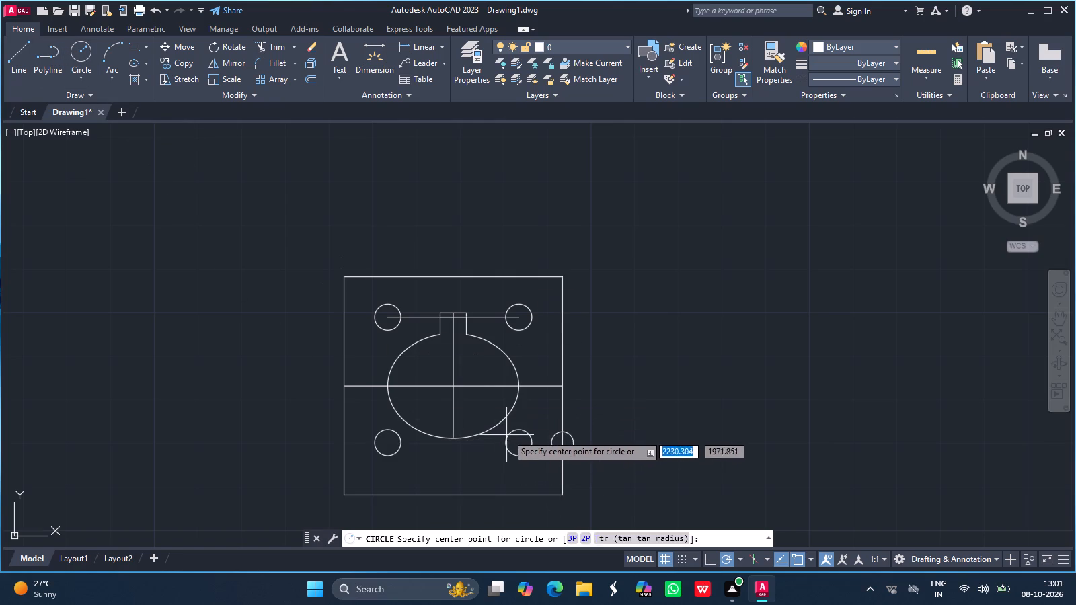
{"action": "left_click_drag", "start_coordinate": [518, 443], "coordinate": [500, 432]}
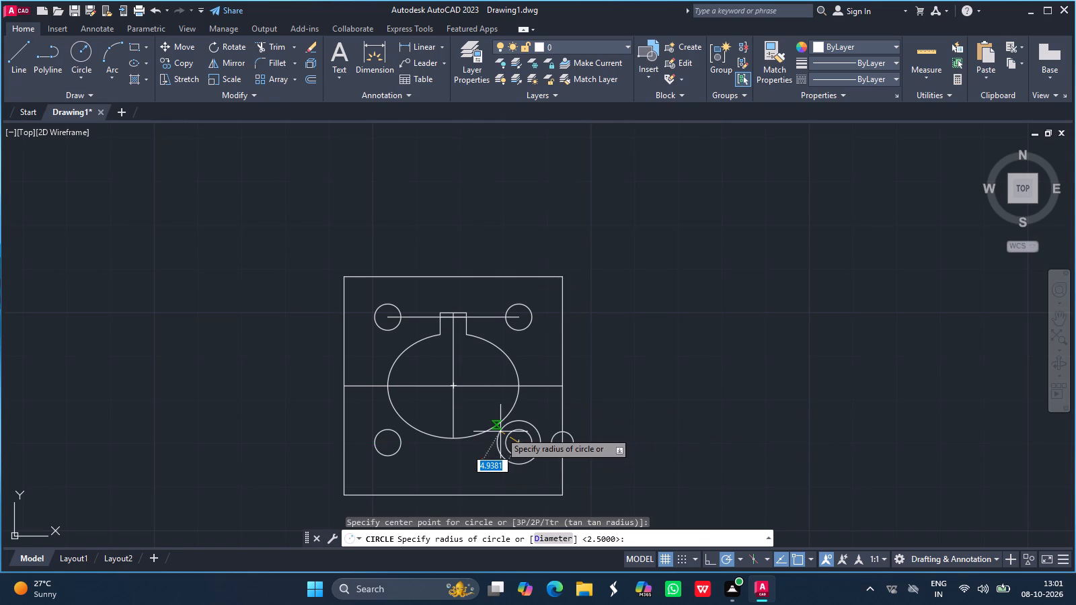
{"action": "type", "text": "2.5"}
{"action": "key", "text": "Return"}
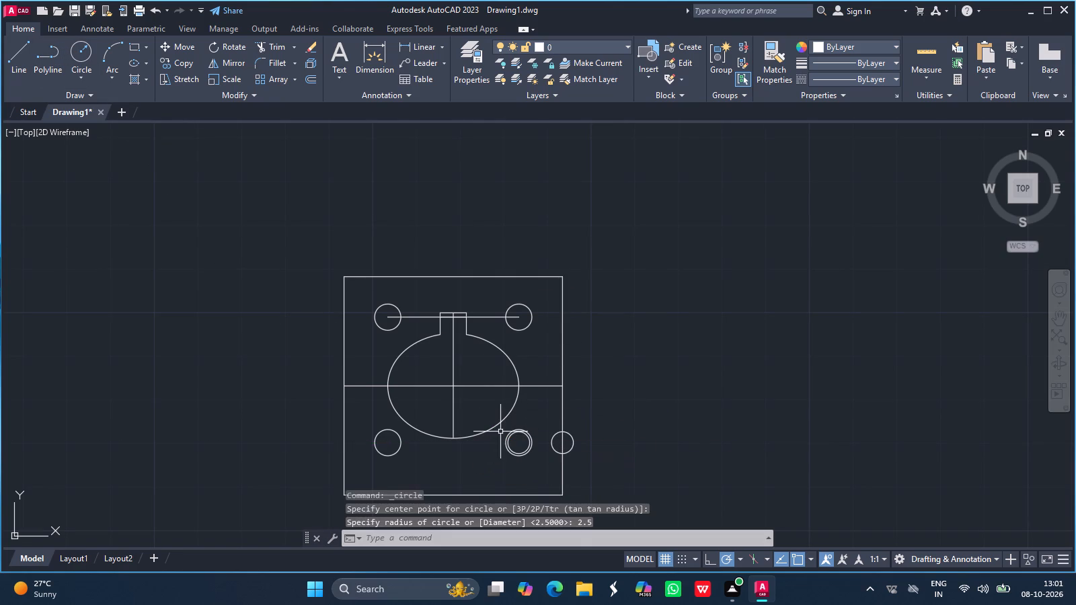
{"action": "left_click", "coordinate": [521, 428]}
{"action": "key", "text": "Delete"}
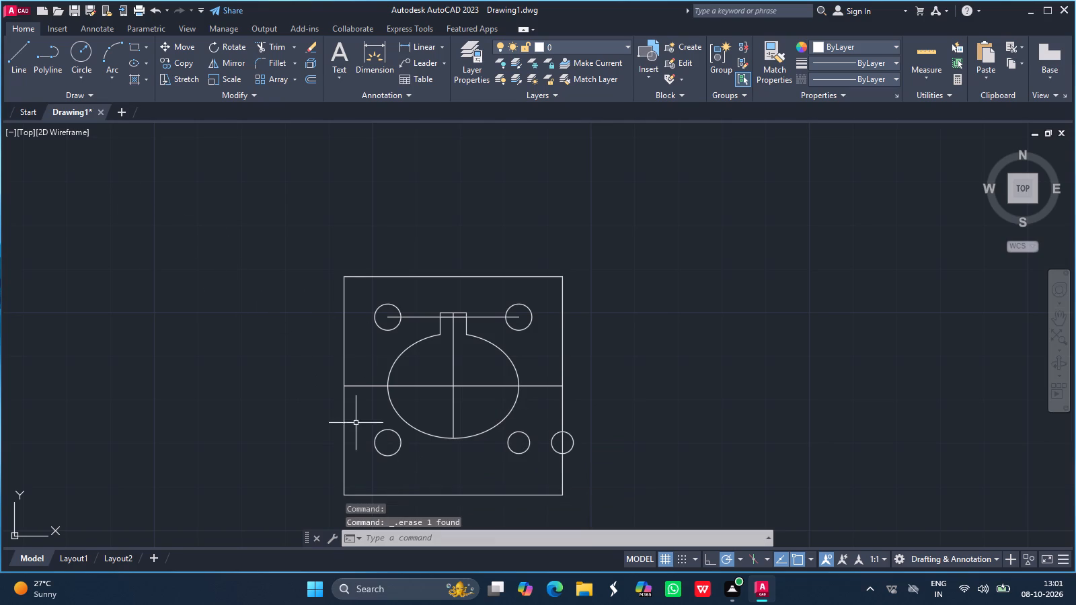
Replace the lower-left radius-3 circle with a concentric circle of radius 2.5.
{"action": "left_click", "coordinate": [77, 48]}
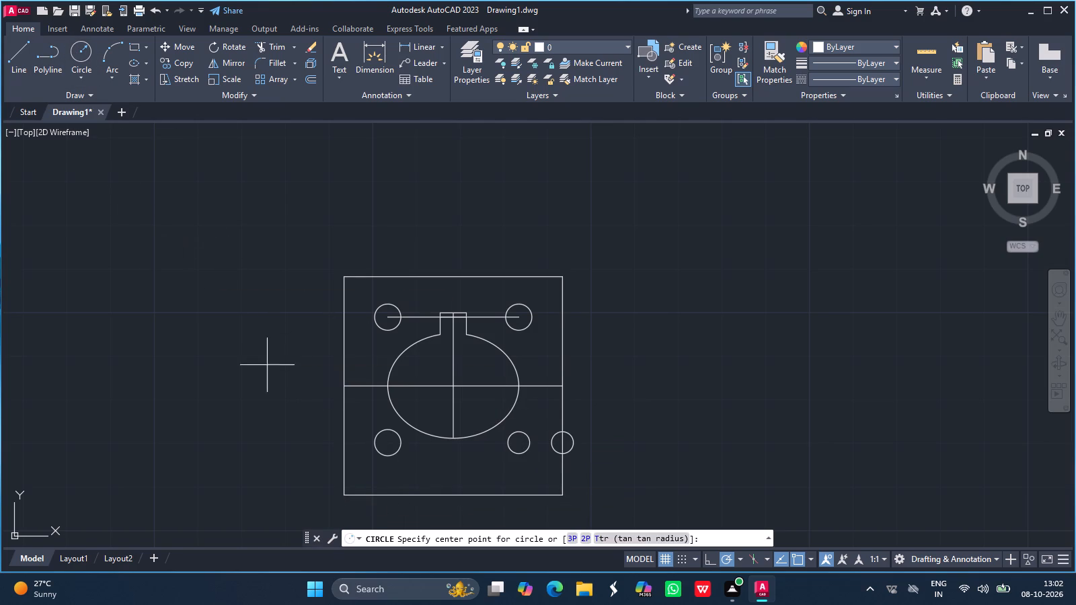
{"action": "left_click_drag", "start_coordinate": [387, 441], "coordinate": [379, 429]}
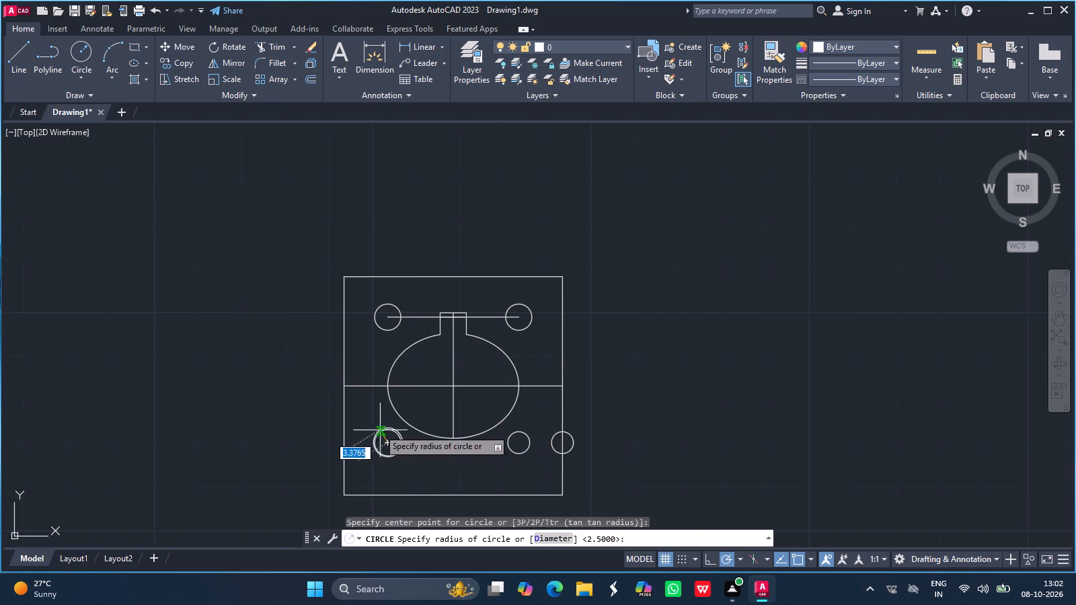
{"action": "left_click_drag", "start_coordinate": [379, 429], "coordinate": [377, 426]}
{"action": "type", "text": "2.5"}
{"action": "key", "text": "Return"}
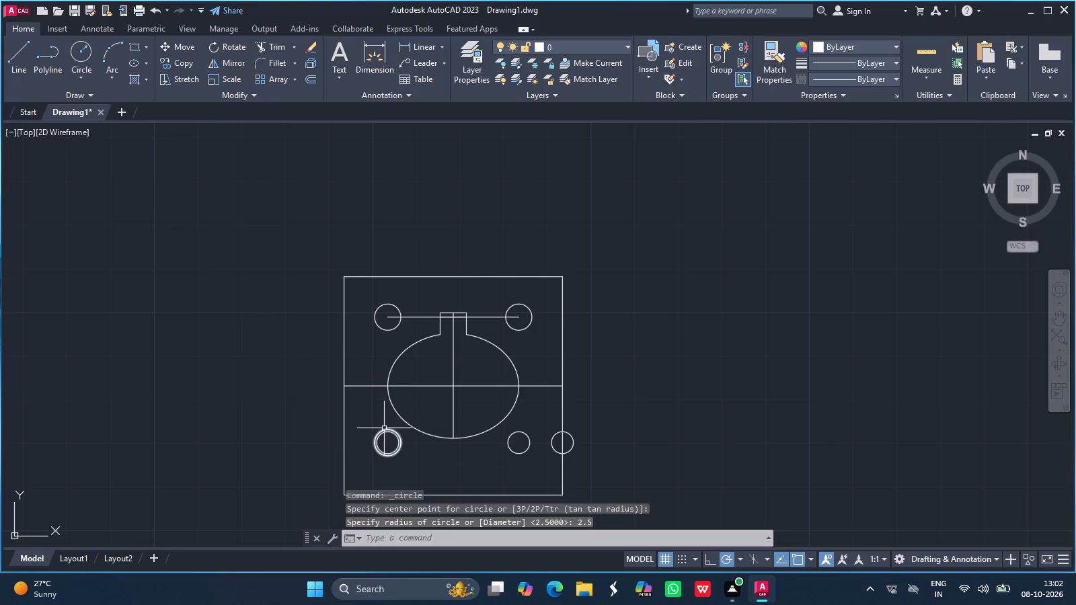
{"action": "left_click", "coordinate": [384, 428]}
{"action": "key", "text": "Delete"}
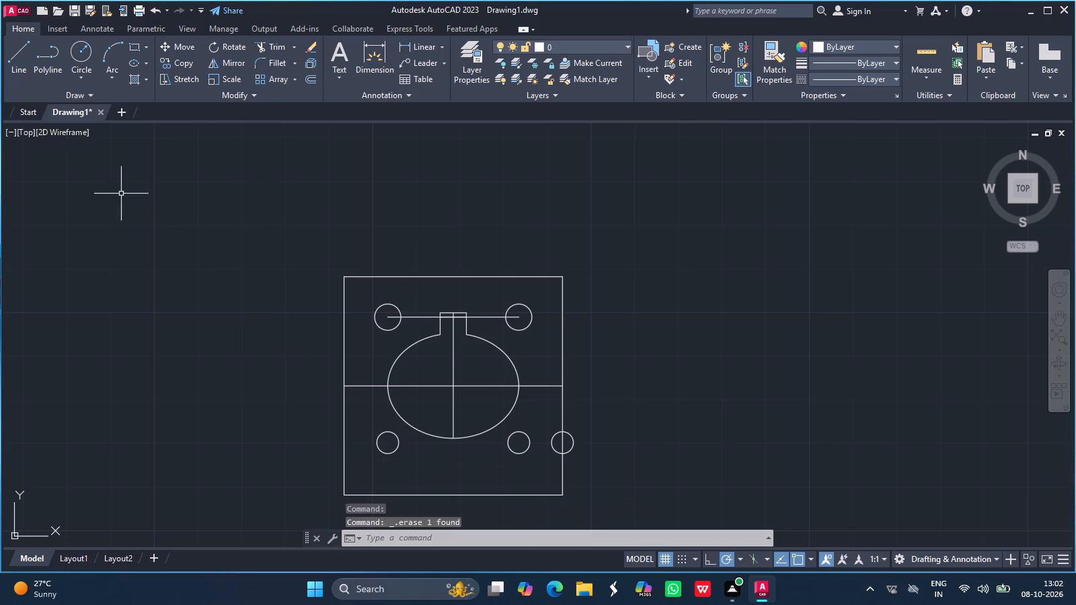
Replace the upper-right radius-3 circle with a concentric circle of radius 2.5.
{"action": "left_click", "coordinate": [79, 52]}
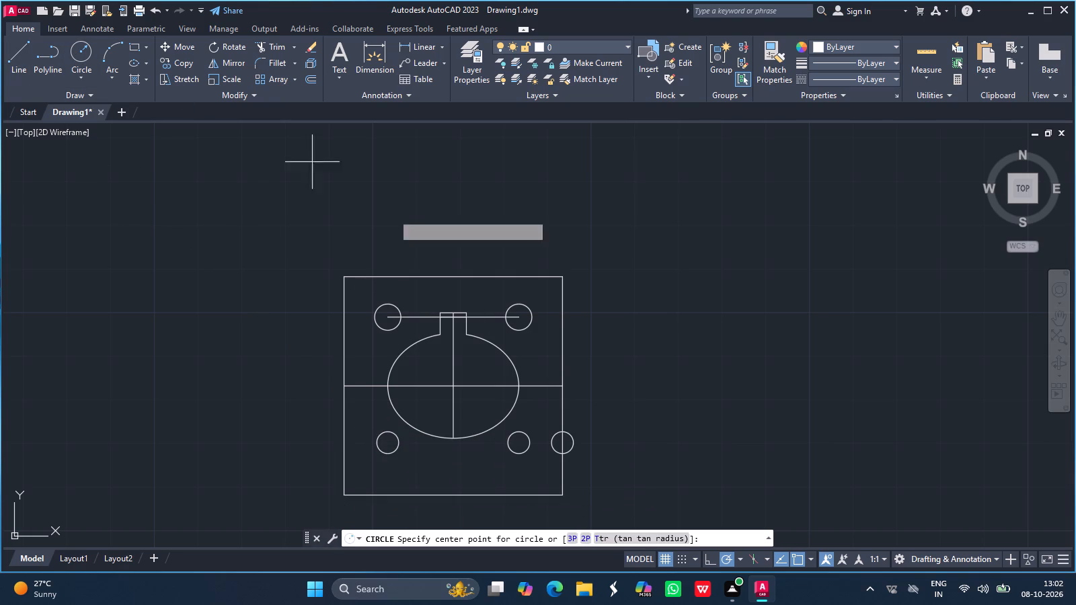
{"action": "left_click_drag", "start_coordinate": [521, 318], "coordinate": [513, 311]}
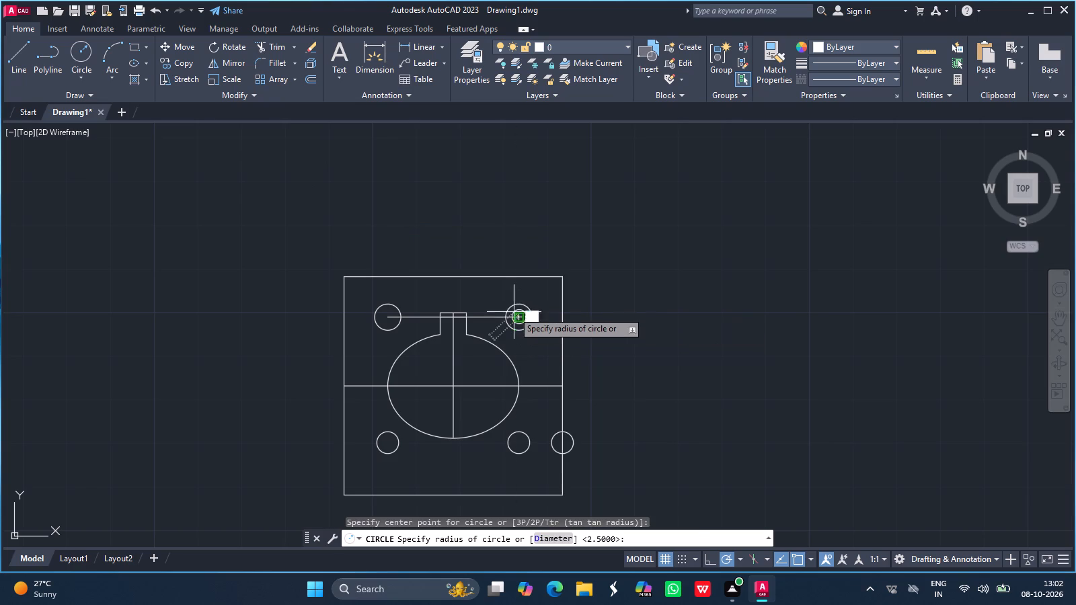
{"action": "left_click_drag", "start_coordinate": [513, 311], "coordinate": [506, 305]}
{"action": "type", "text": "2.5"}
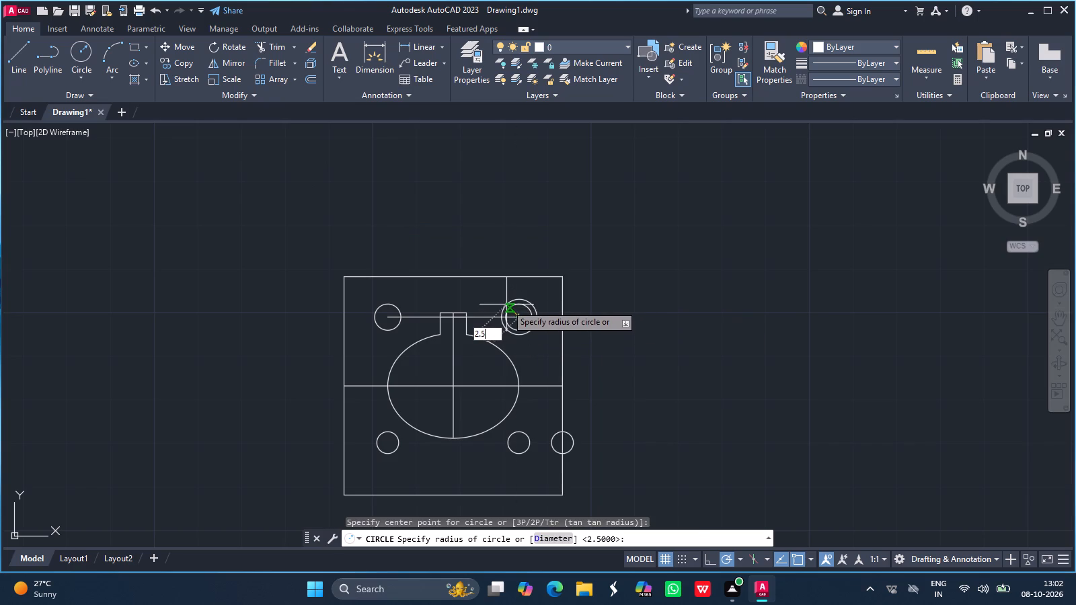
{"action": "key", "text": "Return"}
{"action": "left_click", "coordinate": [521, 302]}
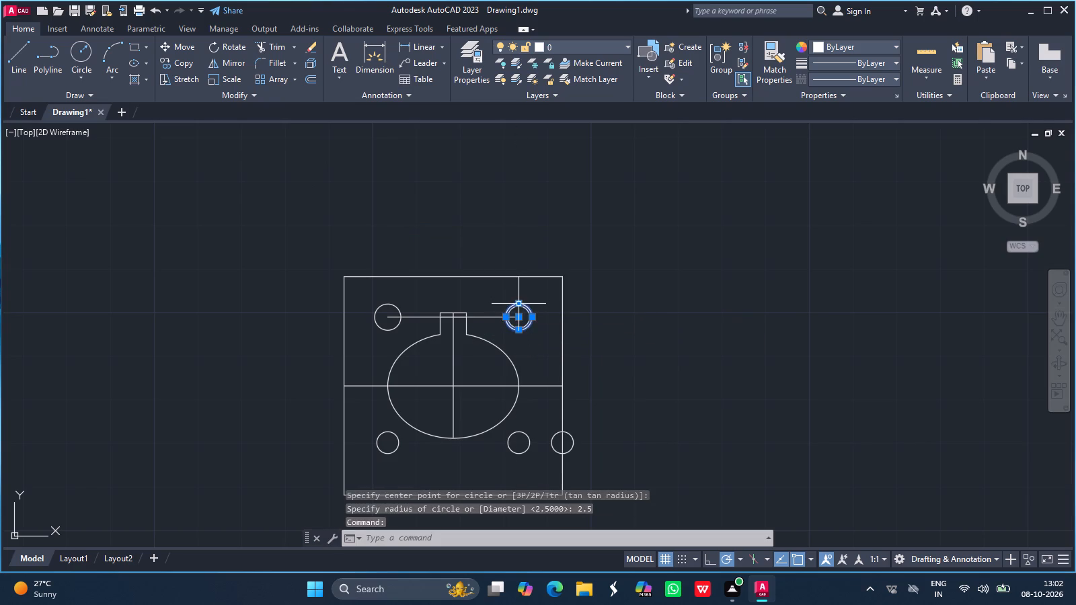
{"action": "key", "text": "Delete"}
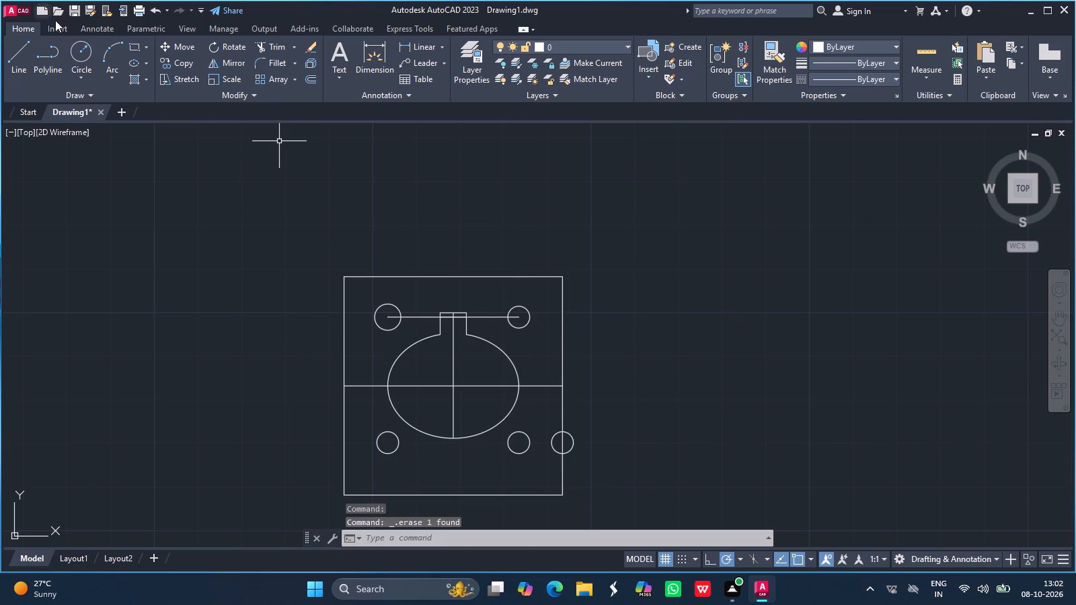
Replace the upper-left radius-3 circle with a concentric circle of radius 2.5.
{"action": "left_click", "coordinate": [77, 52]}
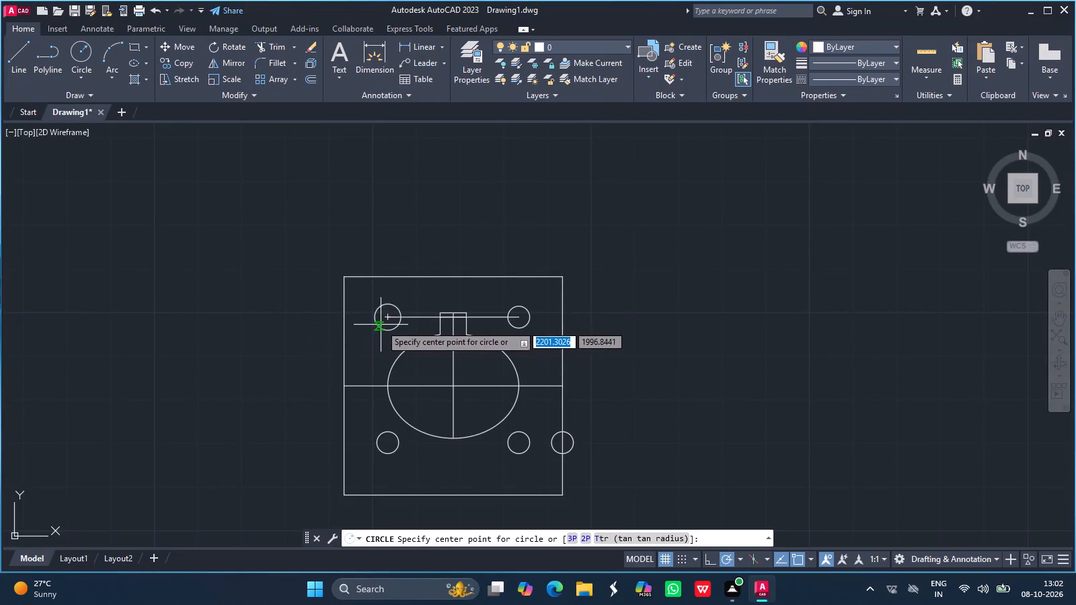
{"action": "left_click_drag", "start_coordinate": [386, 319], "coordinate": [372, 311]}
{"action": "type", "text": "2.5"}
{"action": "key", "text": "Return"}
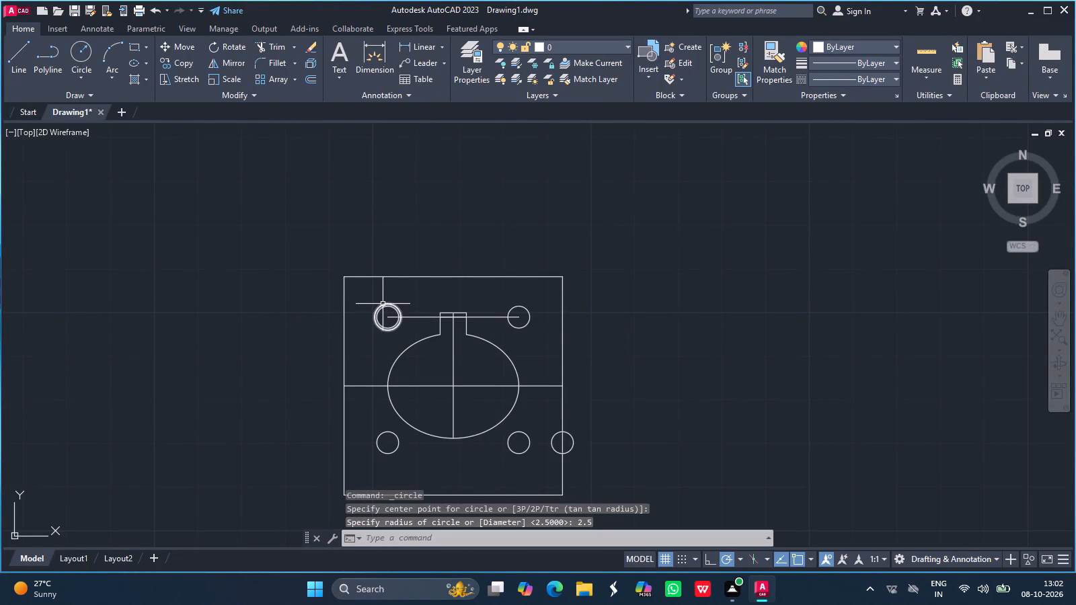
{"action": "left_click", "coordinate": [385, 303]}
{"action": "key", "text": "Delete"}
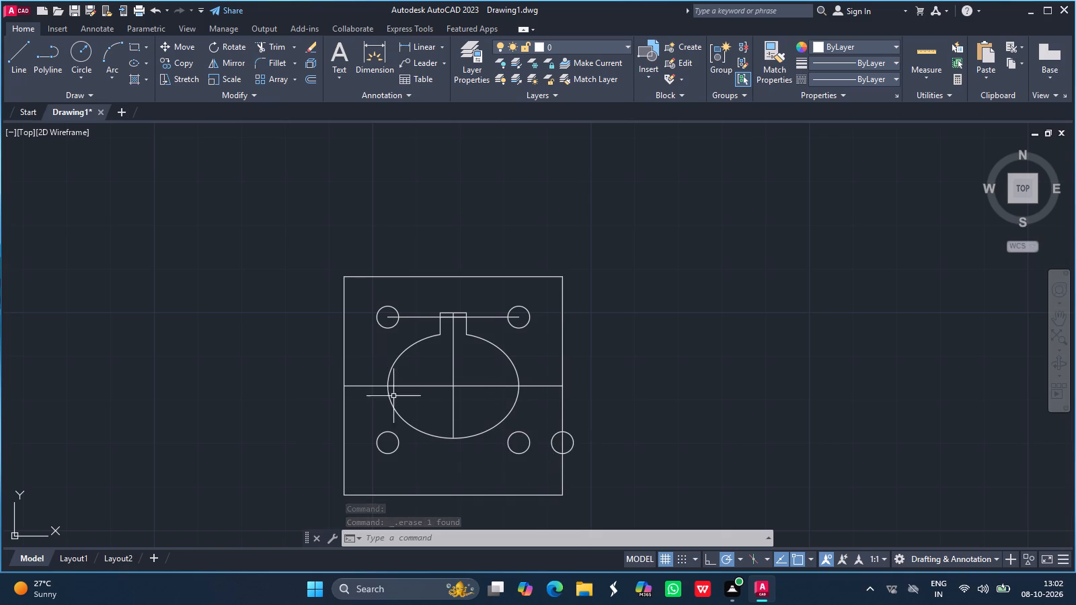
Draw a circle of radius 2.5 centred on the plate's left edge, level with the upper circles' centres.
{"action": "left_click", "coordinate": [85, 49]}
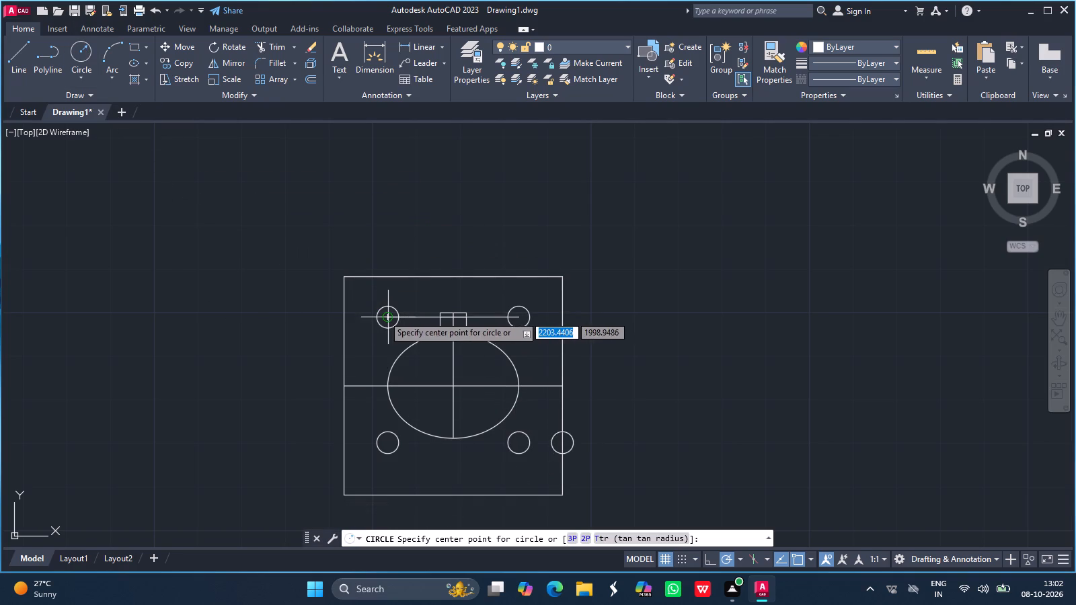
{"action": "left_click_drag", "start_coordinate": [340, 315], "coordinate": [328, 300]}
{"action": "type", "text": "2.5"}
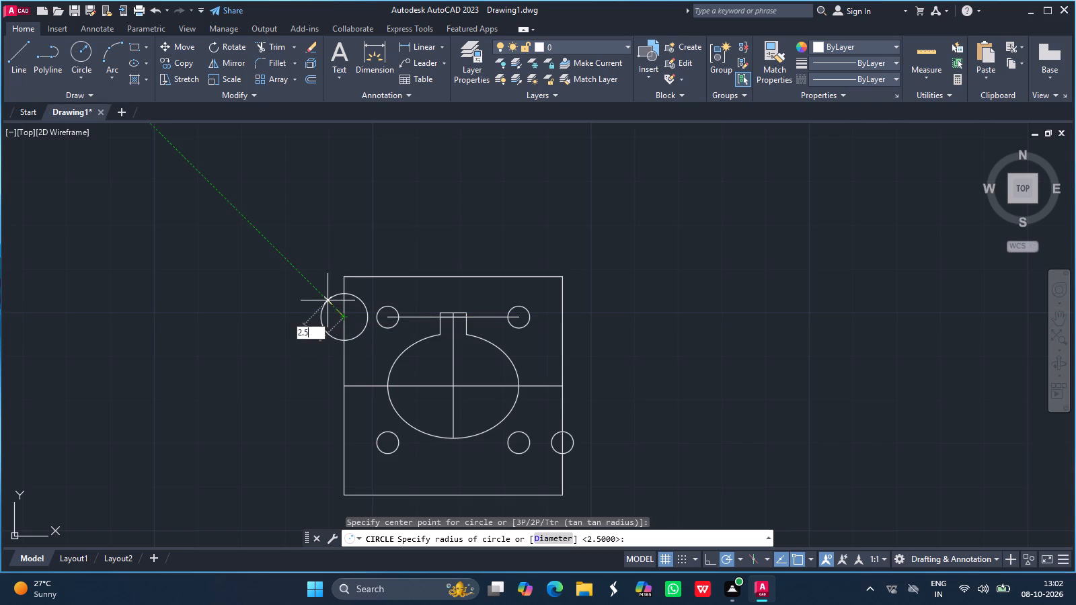
{"action": "key", "text": "Return"}
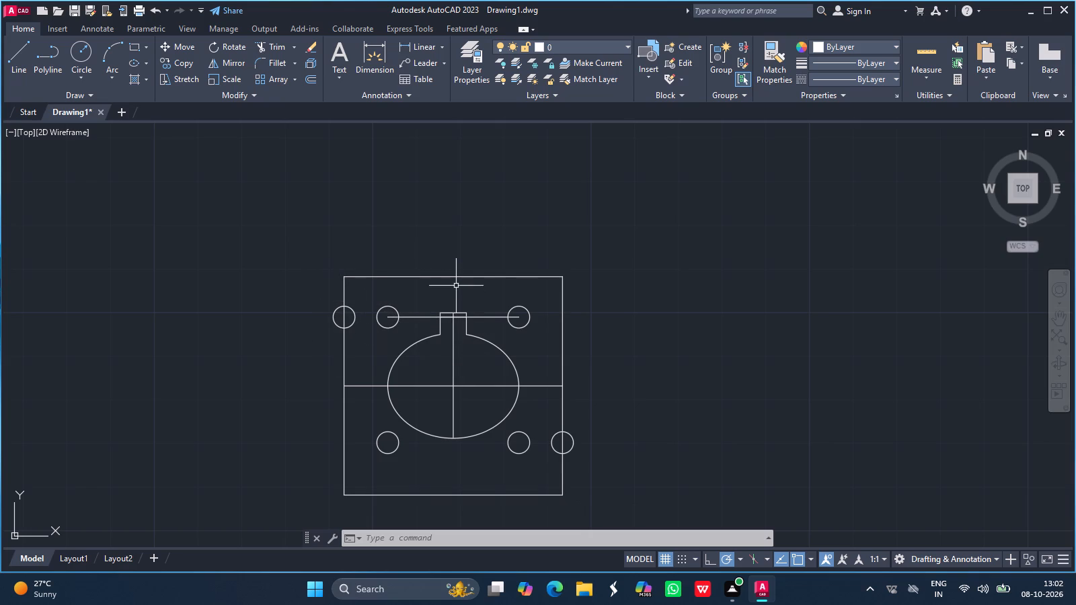
Draw a vertical line from the upper-left inner circle's centre up to the plate's top edge.
{"action": "left_click", "coordinate": [79, 50]}
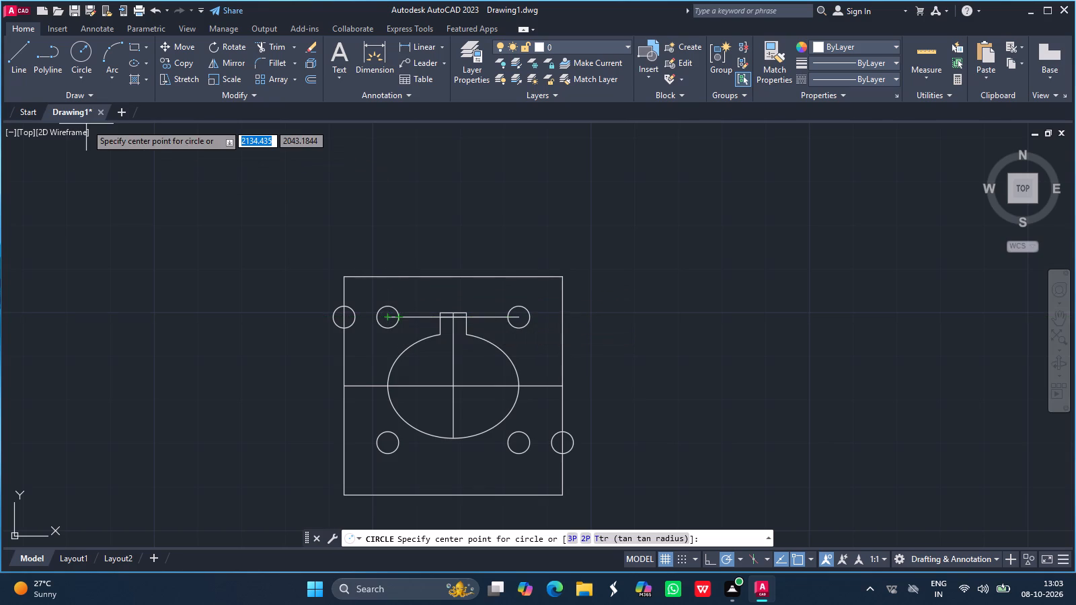
{"action": "left_click", "coordinate": [13, 53]}
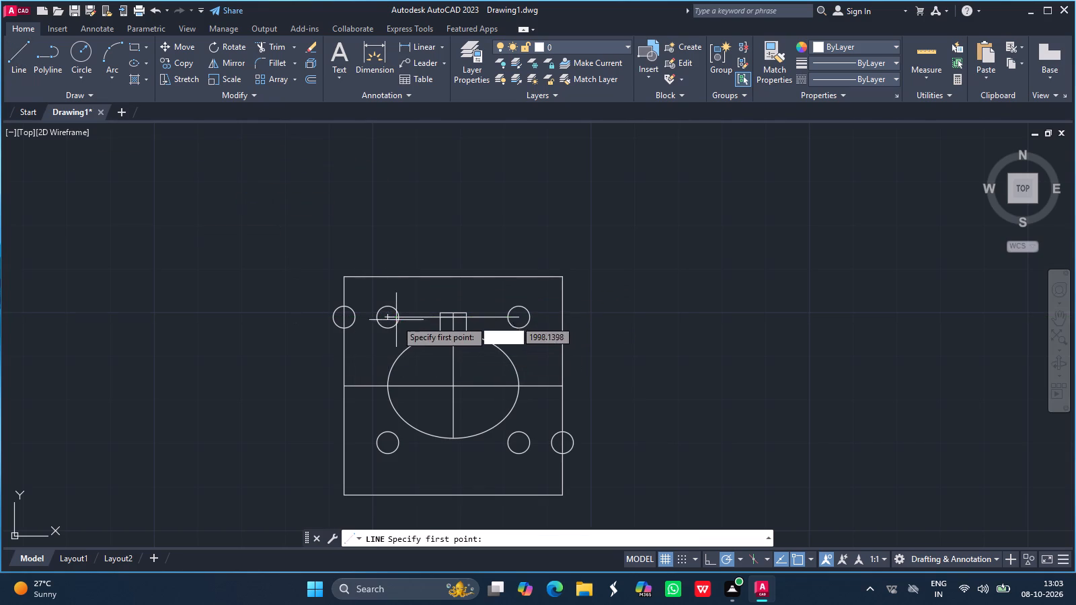
{"action": "left_click_drag", "start_coordinate": [387, 317], "coordinate": [384, 279]}
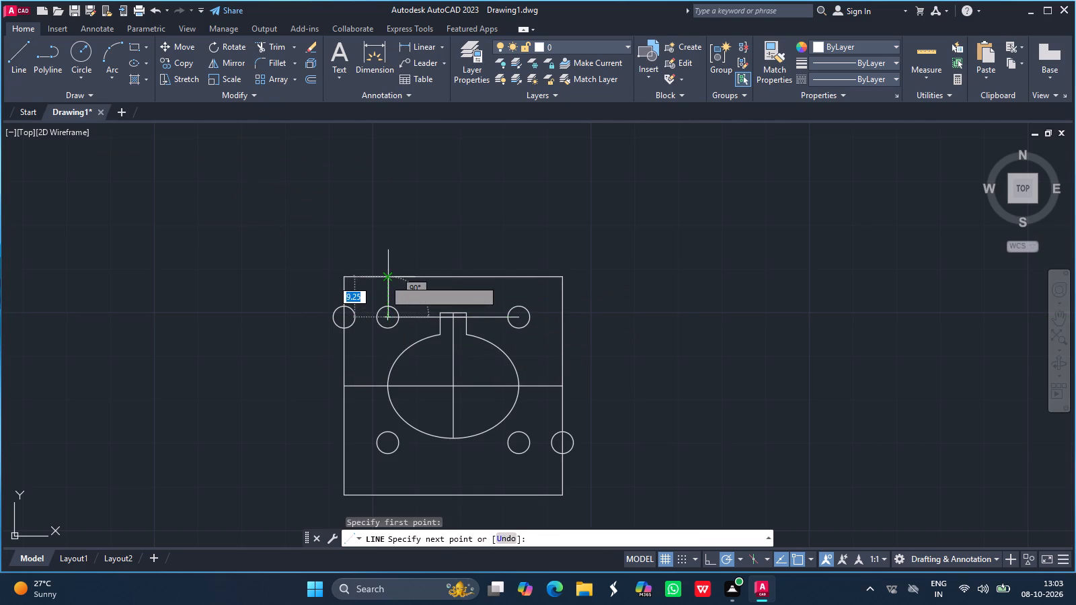
{"action": "left_click", "coordinate": [384, 279]}
{"action": "key", "text": "Return"}
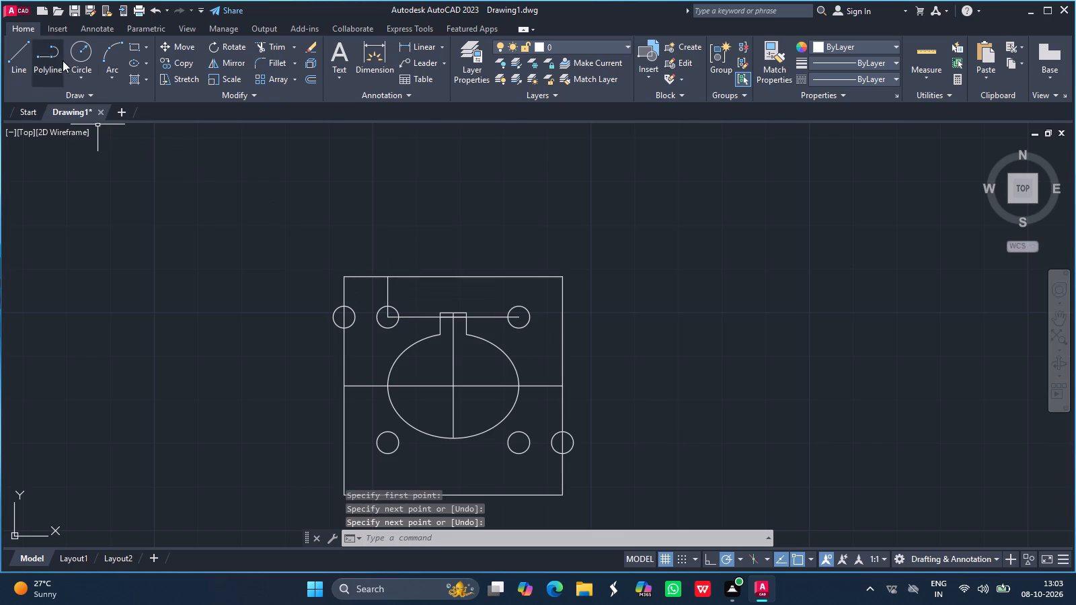
Draw a circle of radius 2.5 centred where the upper-left vertical line meets the plate's top edge.
{"action": "left_click", "coordinate": [83, 54]}
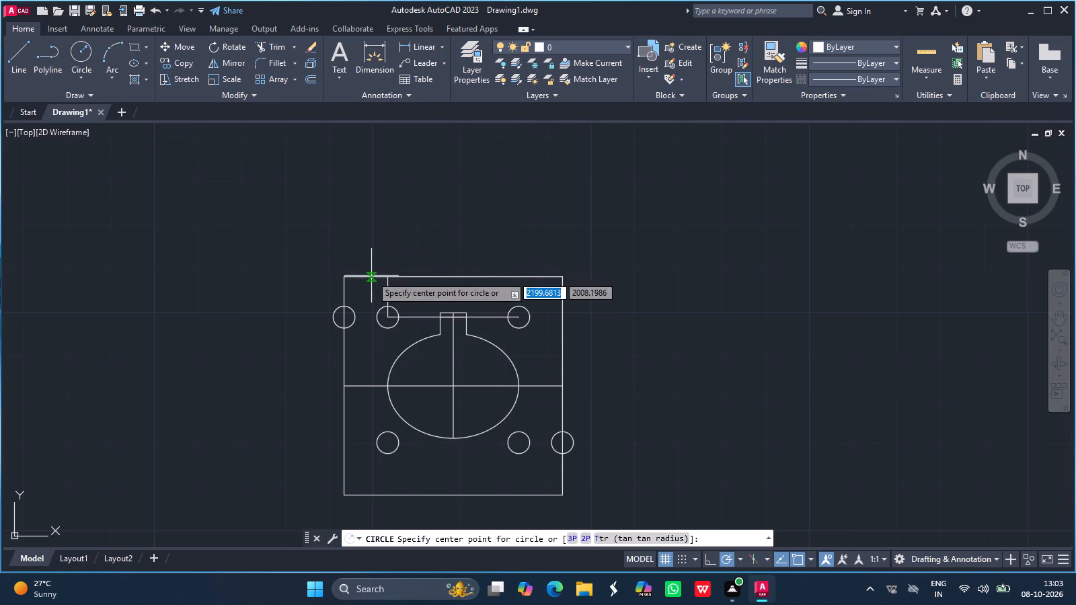
{"action": "left_click_drag", "start_coordinate": [386, 277], "coordinate": [382, 255]}
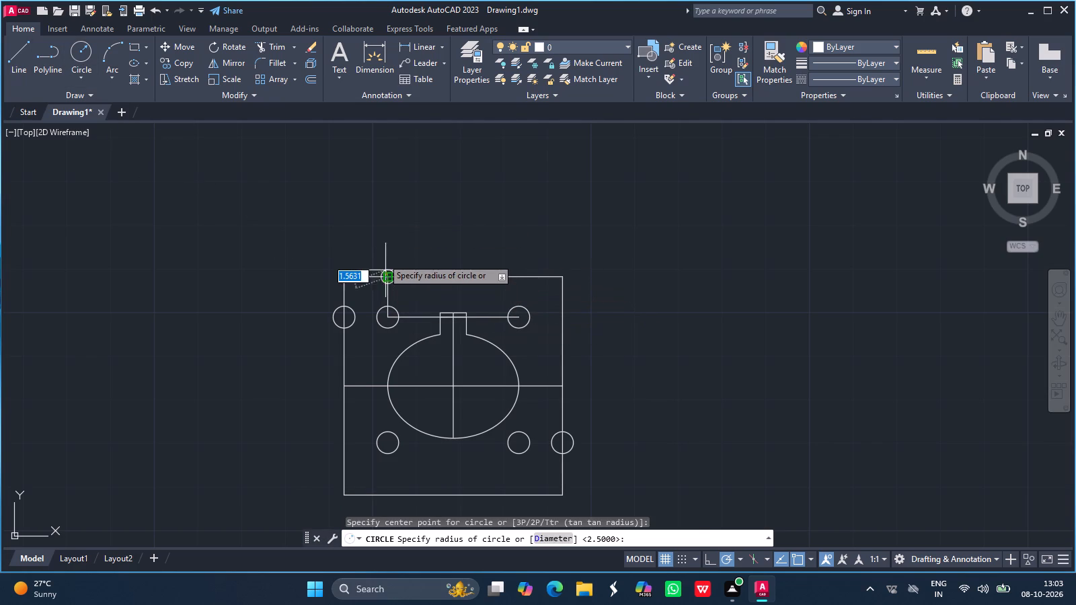
{"action": "left_click_drag", "start_coordinate": [382, 255], "coordinate": [378, 251]}
{"action": "type", "text": "2.5"}
{"action": "key", "text": "Return"}
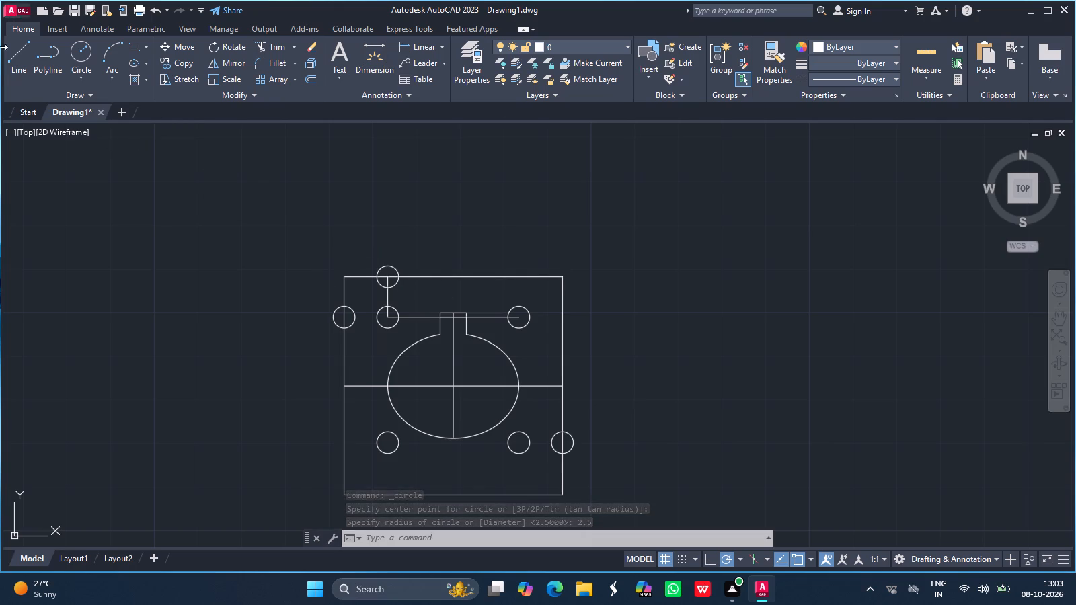
Draw a sloping line from the plate's top edge, above the neck's left side, to the lower side of the top-edge circle.
{"action": "left_click", "coordinate": [14, 61]}
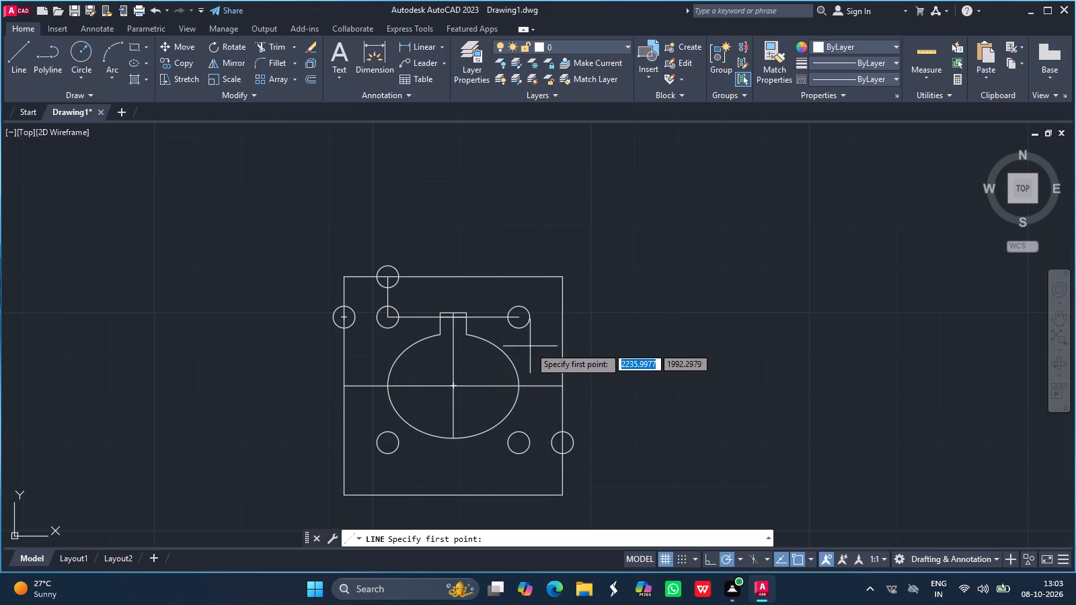
{"action": "left_click", "coordinate": [438, 274]}
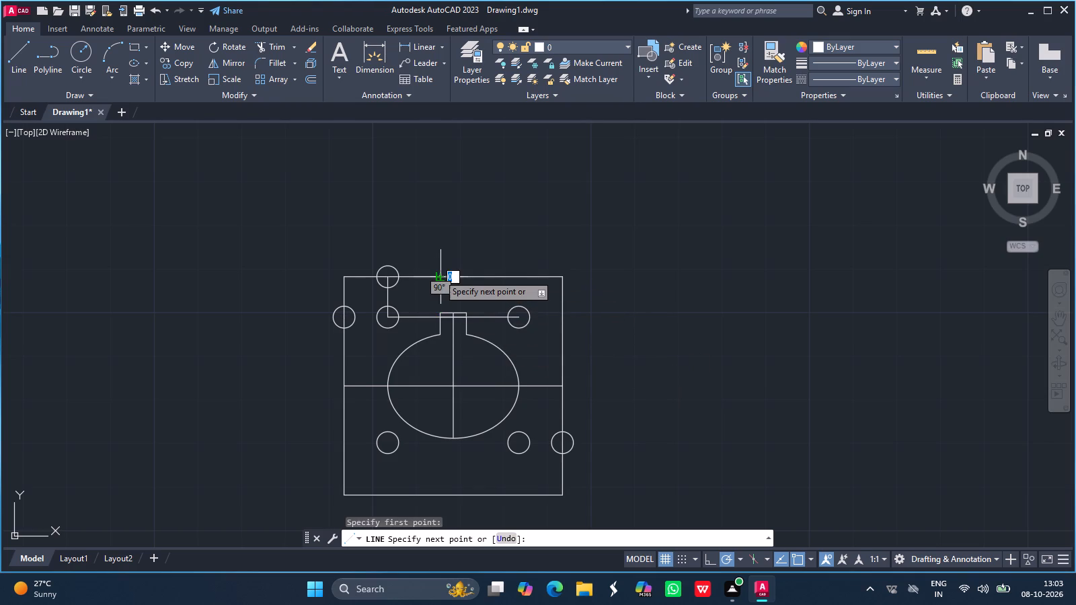
{"action": "left_click", "coordinate": [393, 285]}
{"action": "key", "text": "Return"}
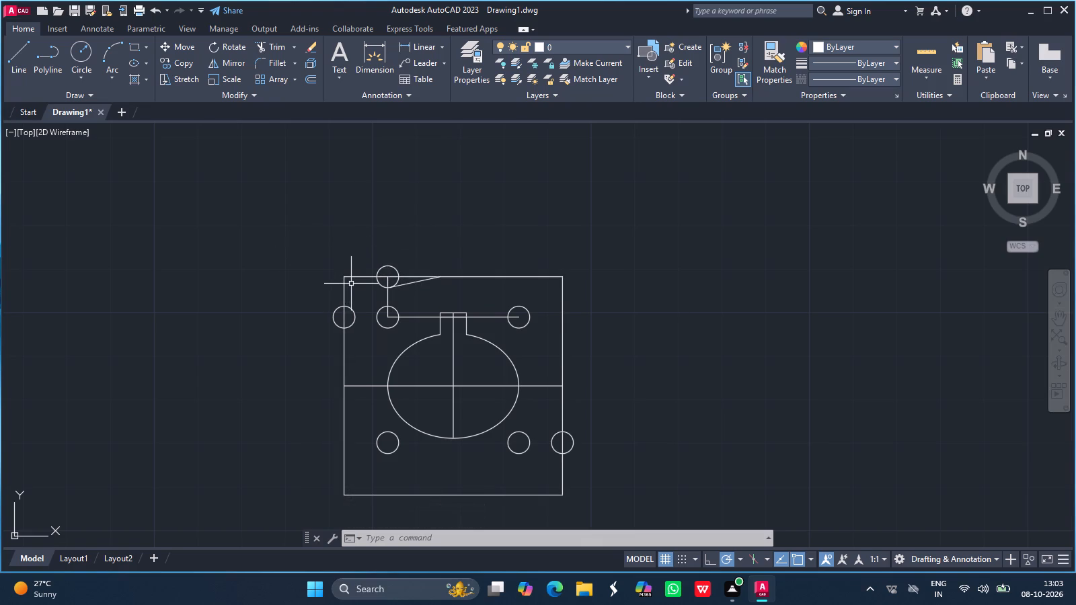
Draw a circle of radius 6 in the empty space to the left of the plate, level with the left-edge circle.
{"action": "left_click", "coordinate": [85, 50]}
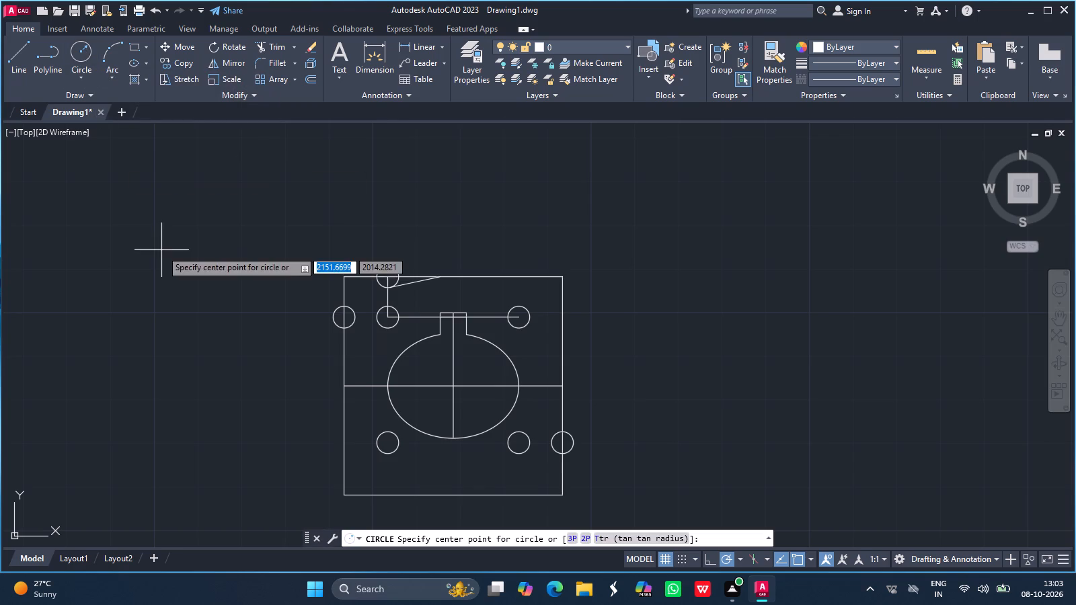
{"action": "left_click_drag", "start_coordinate": [250, 318], "coordinate": [232, 273]}
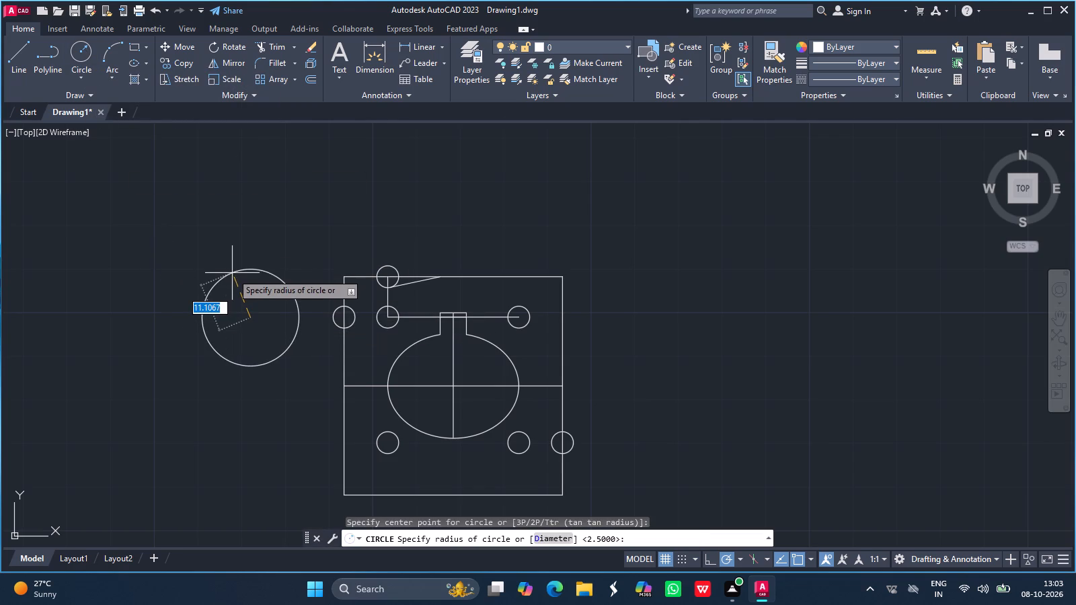
{"action": "key", "text": "6"}
{"action": "key", "text": "Return"}
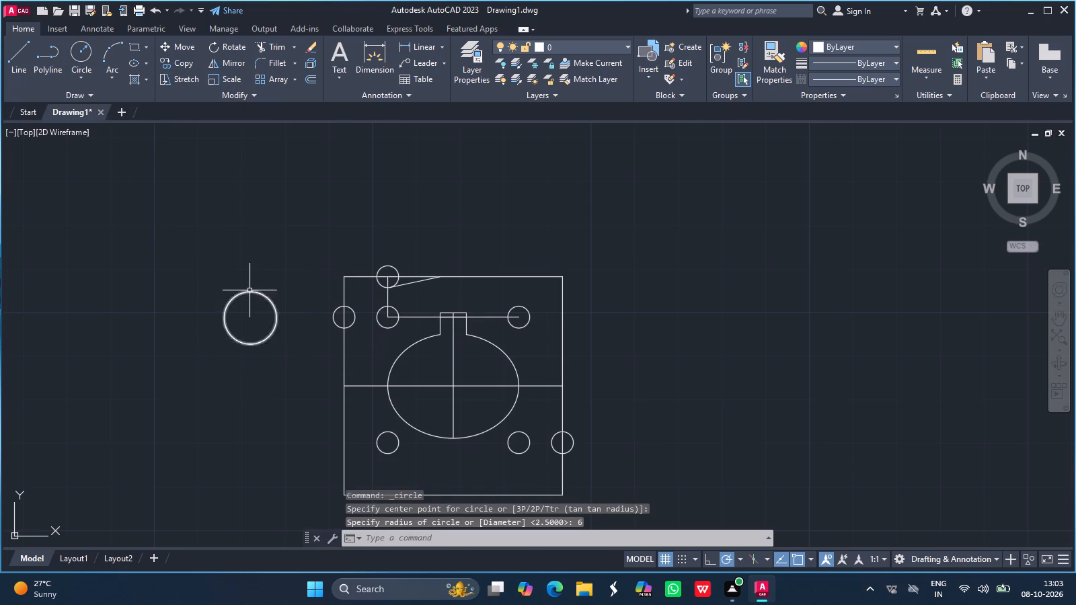
Move the radius-6 circle into the plate's upper-left corner so its upper-right side meets the top-edge circle's lower left.
{"action": "left_click", "coordinate": [254, 290]}
{"action": "type", "text": "move"}
{"action": "key", "text": "Return"}
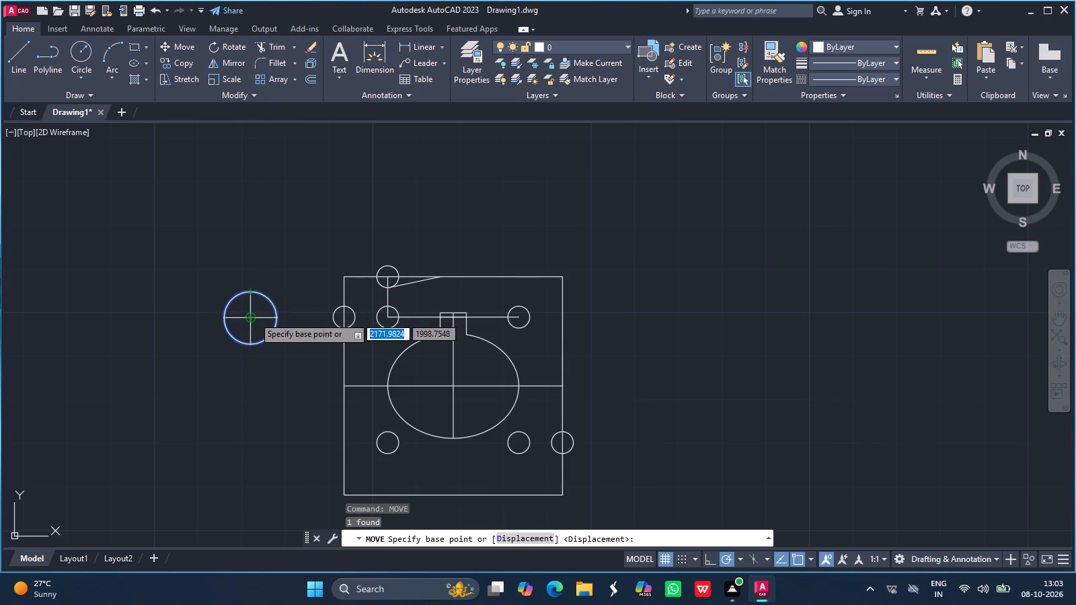
{"action": "left_click_drag", "start_coordinate": [252, 317], "coordinate": [359, 309]}
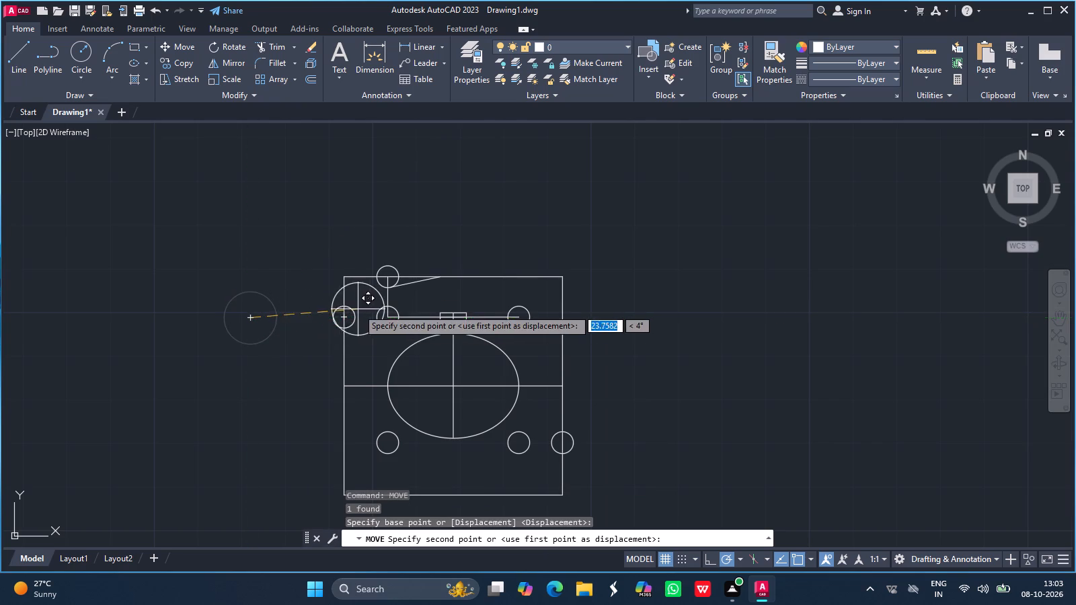
{"action": "left_click_drag", "start_coordinate": [359, 309], "coordinate": [278, 312]}
{"action": "left_click_drag", "start_coordinate": [278, 312], "coordinate": [293, 300]}
{"action": "left_click", "coordinate": [293, 300]}
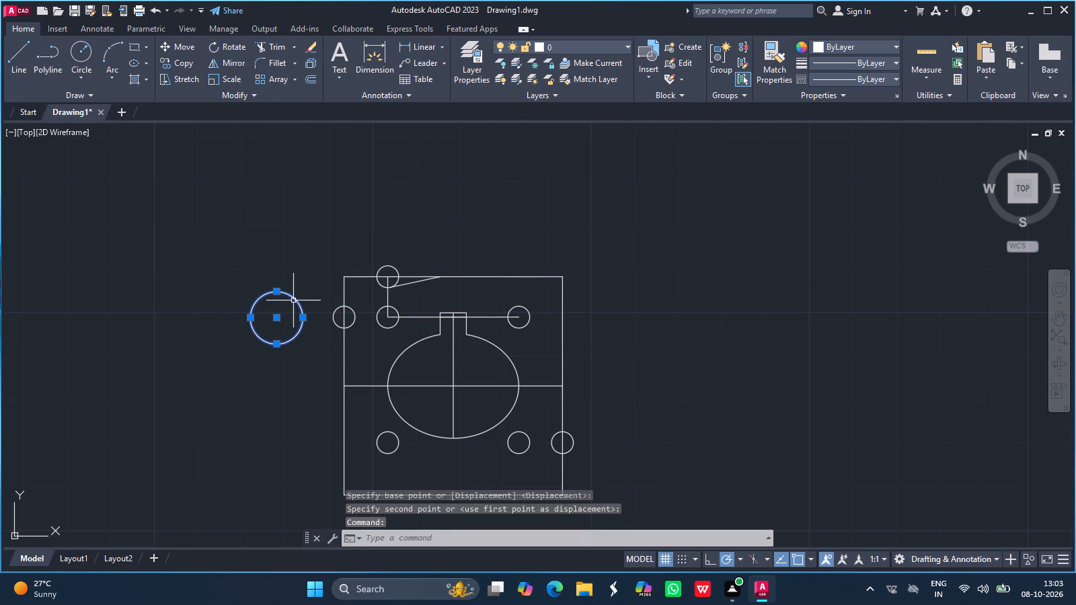
{"action": "type", "text": "move"}
{"action": "key", "text": "Return"}
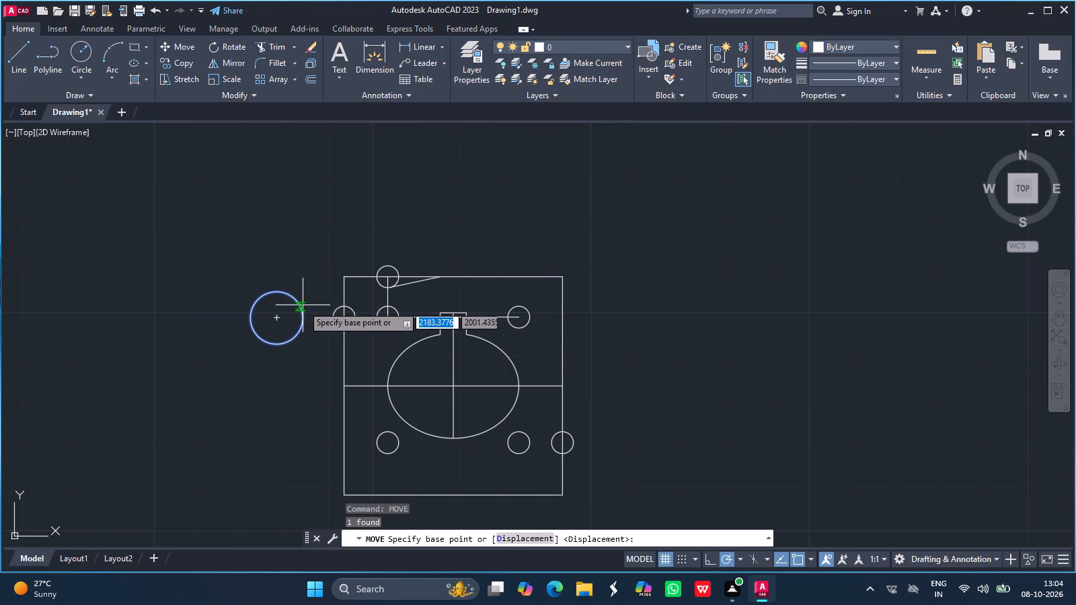
{"action": "scroll", "coordinate": [299, 307], "scroll_direction": "up", "scroll_amount": 2, "text": "ctrl"}
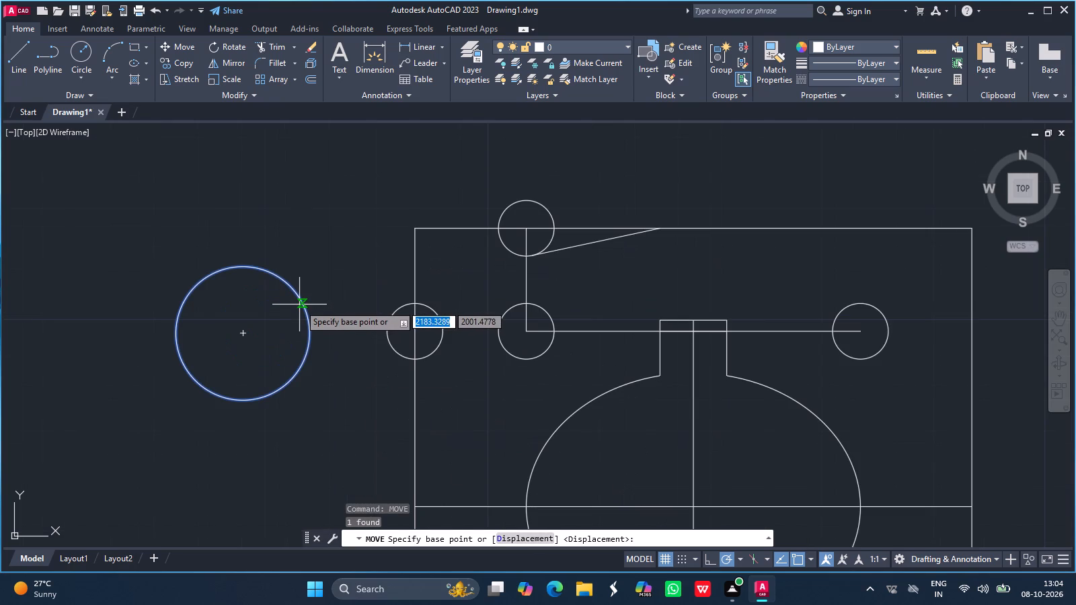
{"action": "left_click", "coordinate": [301, 304]}
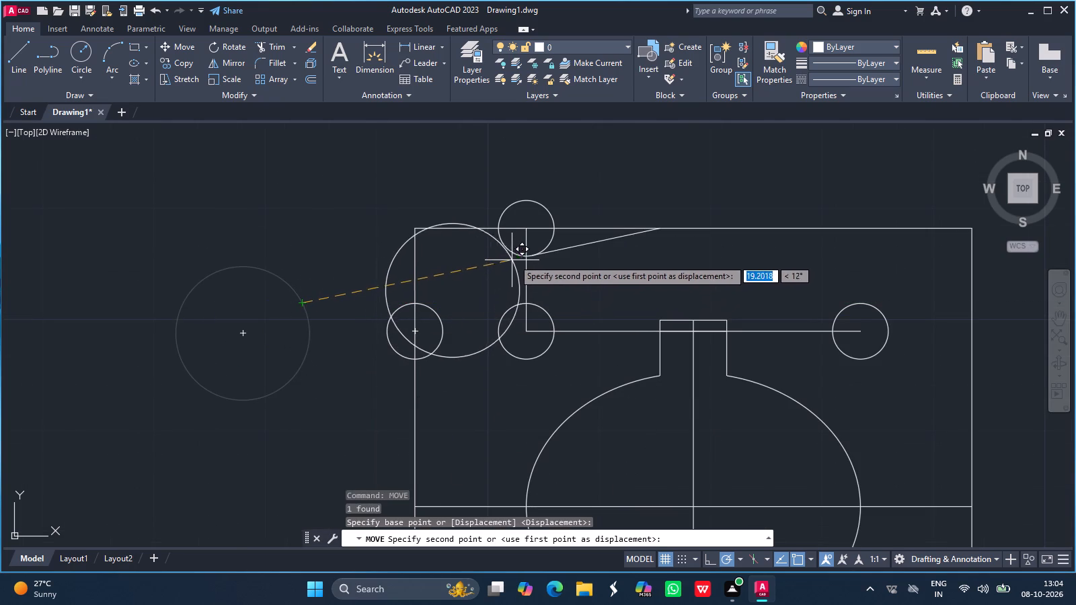
{"action": "left_click", "coordinate": [511, 257]}
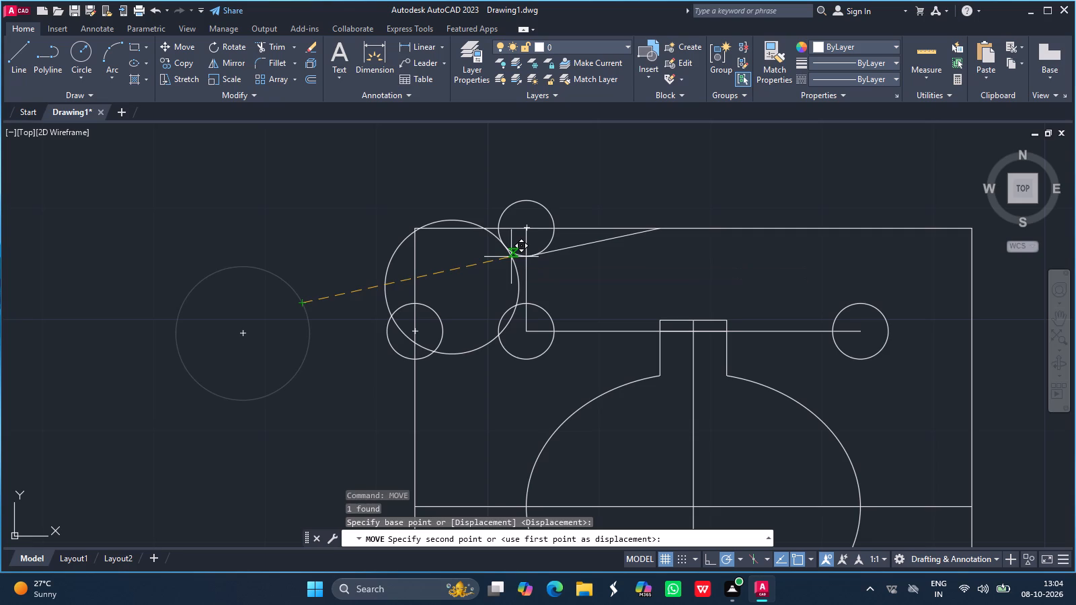
Nudge the radius-6 circle slightly downward to bring it closer to tangency with the top-edge circle.
{"action": "left_click", "coordinate": [519, 267]}
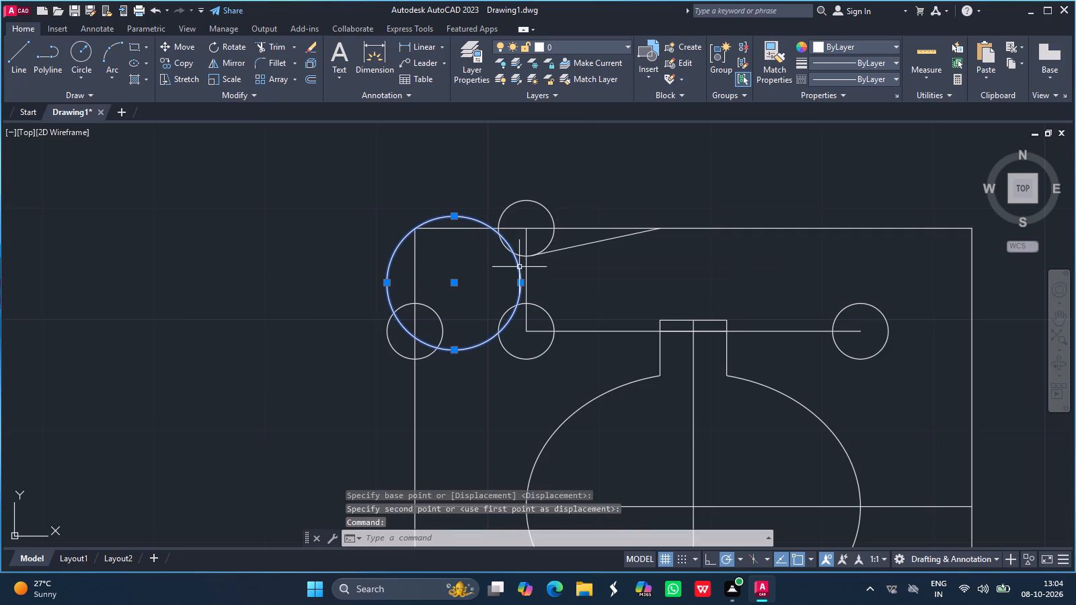
{"action": "type", "text": "move"}
{"action": "key", "text": "Return"}
{"action": "left_click_drag", "start_coordinate": [509, 250], "coordinate": [520, 256]}
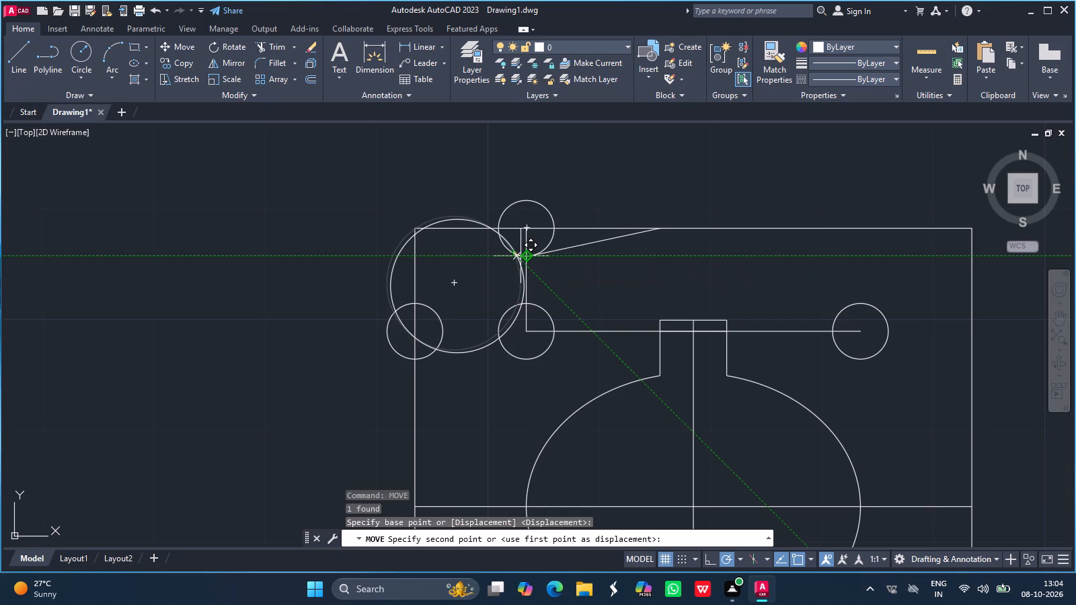
{"action": "left_click_drag", "start_coordinate": [520, 256], "coordinate": [512, 256]}
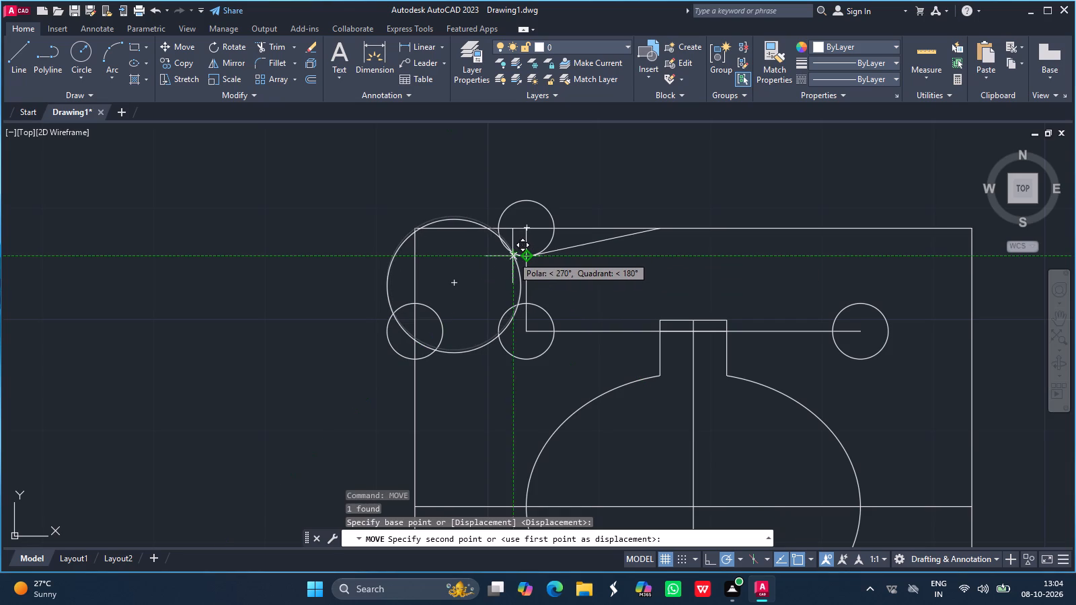
{"action": "left_click", "coordinate": [512, 256]}
Shift the radius-6 circle in two small moves to reduce its overlap with the top-edge circle's lower left.
{"action": "scroll", "coordinate": [518, 241], "scroll_direction": "up", "scroll_amount": 3, "text": "ctrl"}
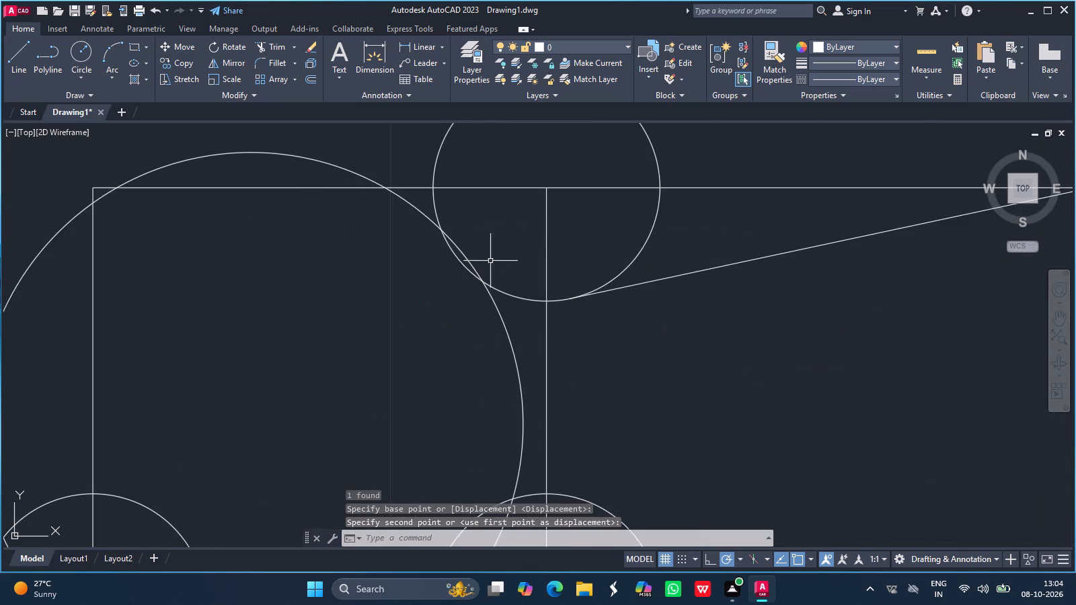
{"action": "left_click", "coordinate": [469, 259]}
{"action": "type", "text": "move"}
{"action": "key", "text": "Return"}
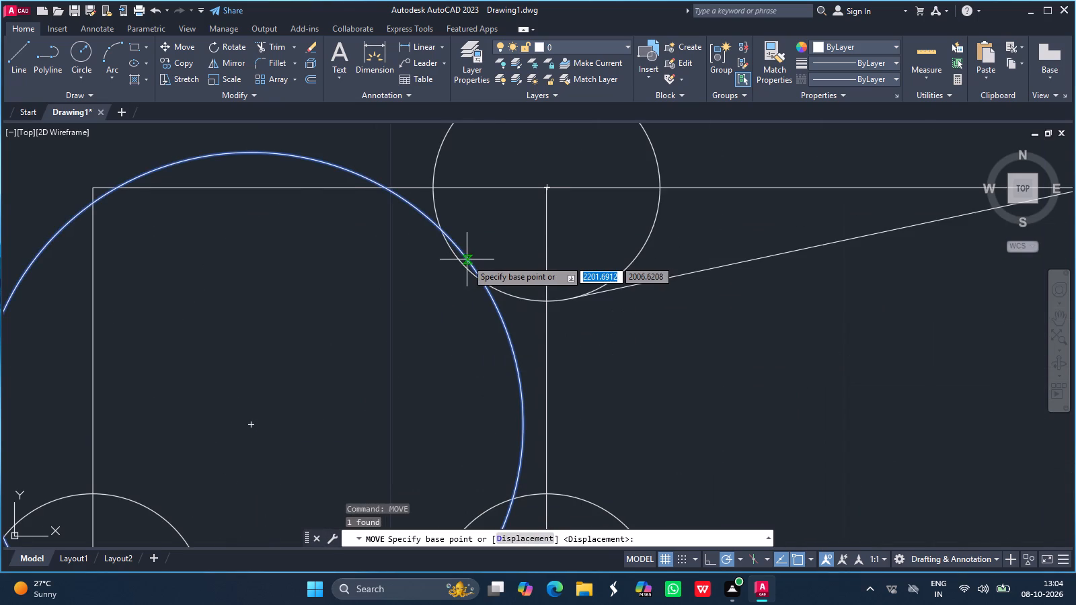
{"action": "left_click_drag", "start_coordinate": [466, 259], "coordinate": [463, 274]}
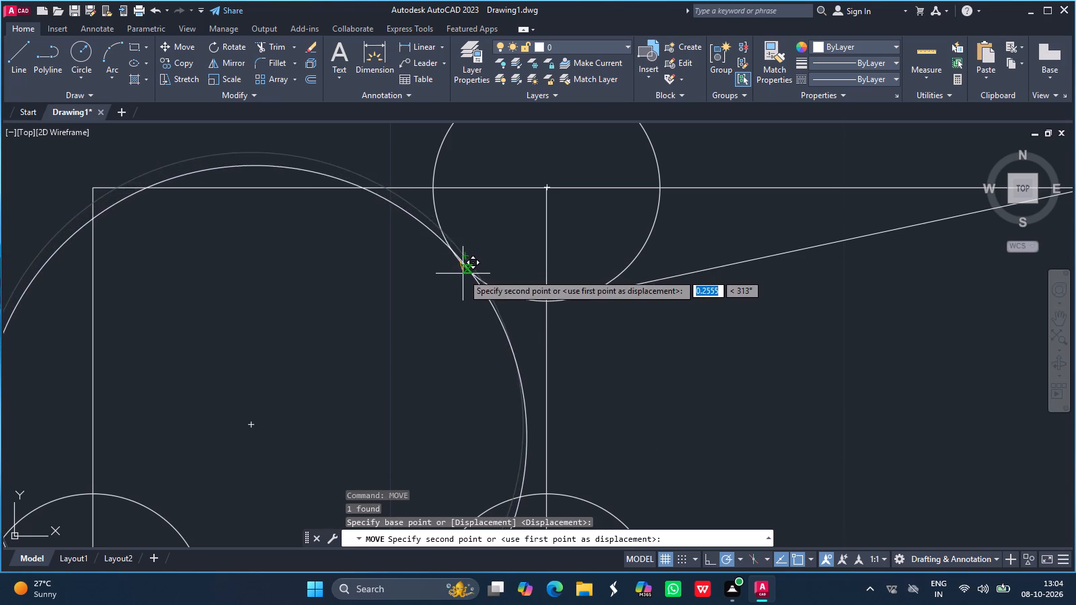
{"action": "left_click", "coordinate": [463, 274]}
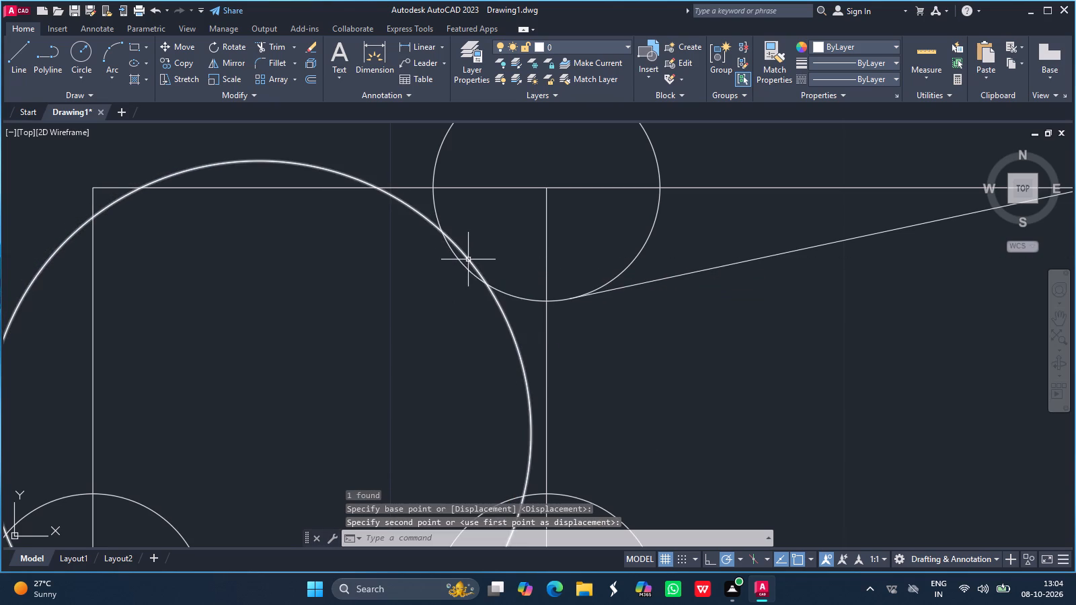
{"action": "left_click", "coordinate": [470, 260]}
{"action": "type", "text": "move"}
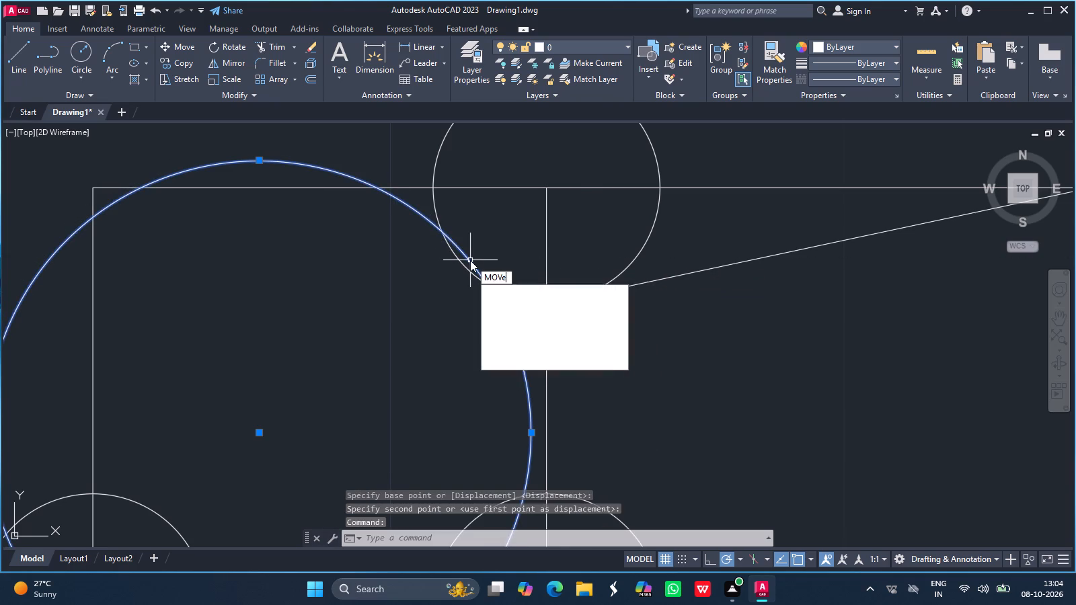
{"action": "key", "text": "shift+Return"}
{"action": "left_click_drag", "start_coordinate": [474, 264], "coordinate": [469, 270]}
{"action": "left_click", "coordinate": [469, 270]}
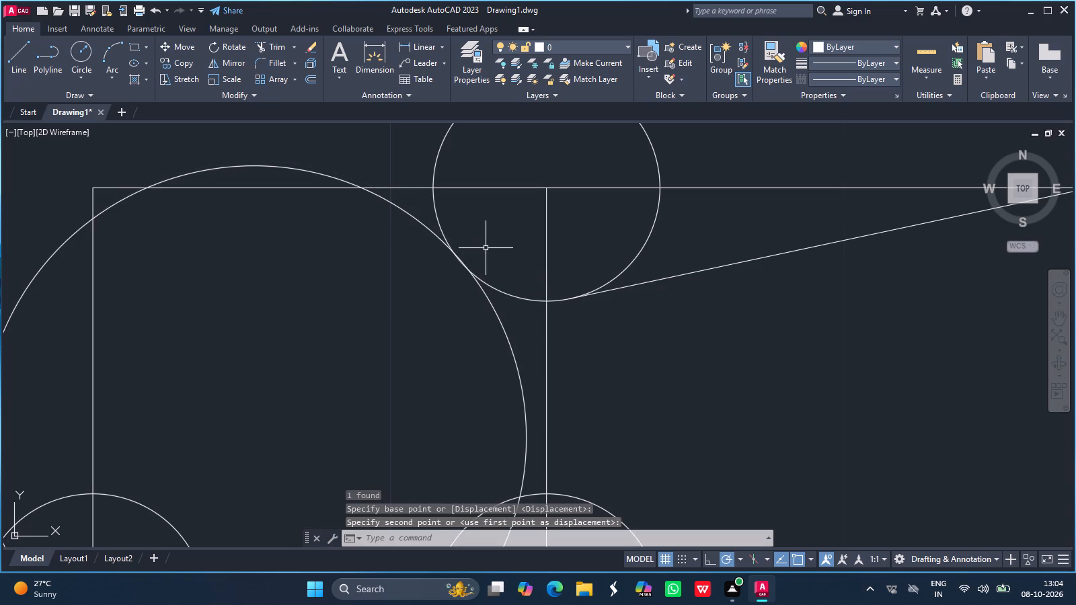
Move the radius-6 circle slightly right and down along the top-edge circle, up to the vertical line between the small circles.
{"action": "scroll", "coordinate": [486, 249], "scroll_direction": "down", "scroll_amount": 3, "text": "ctrl"}
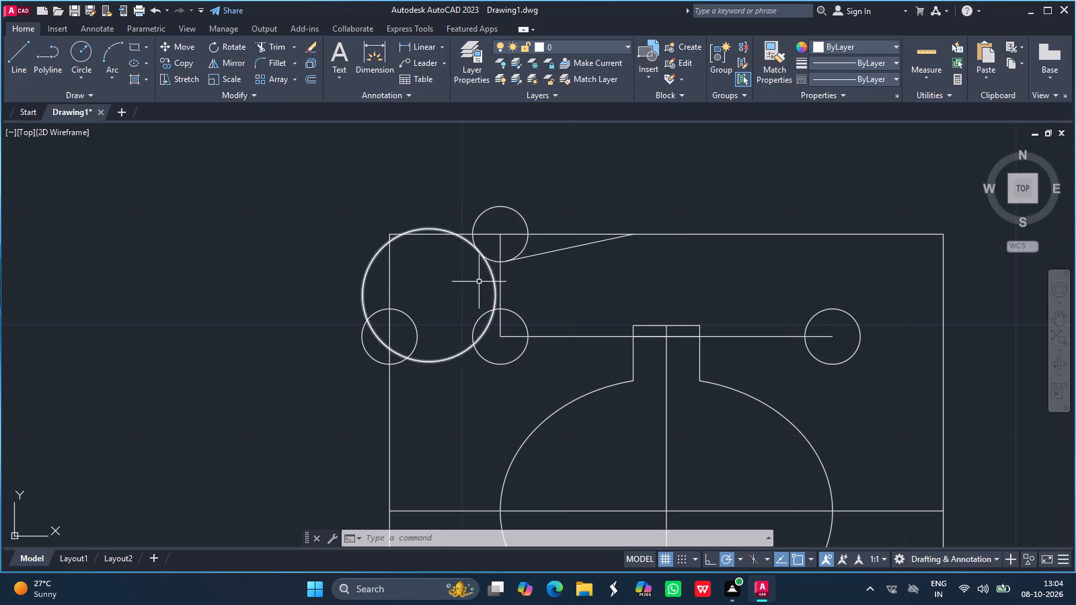
{"action": "left_click", "coordinate": [443, 231]}
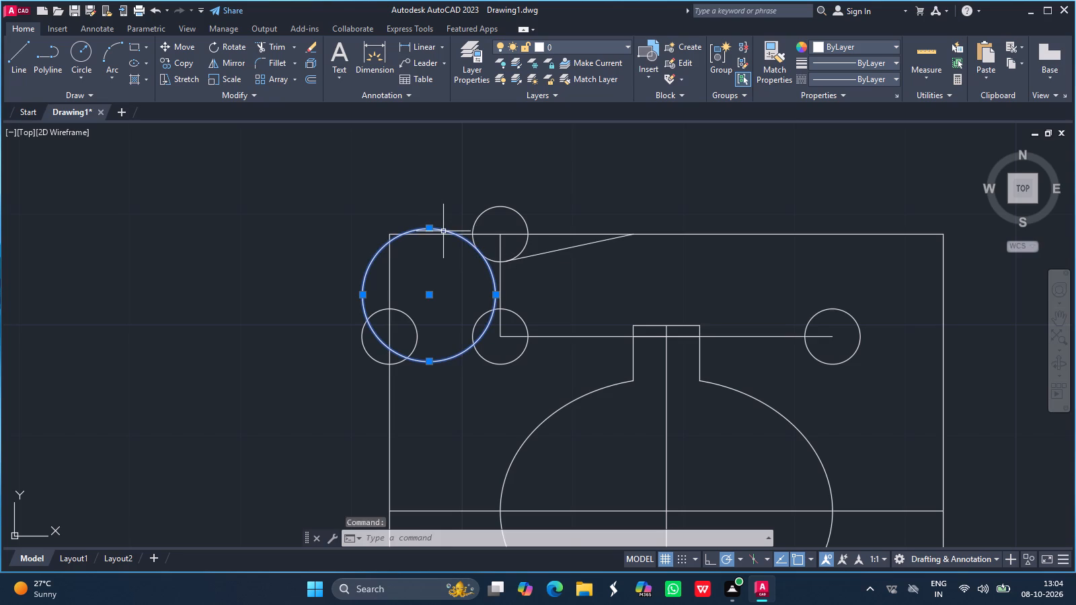
{"action": "type", "text": "move"}
{"action": "key", "text": "Return"}
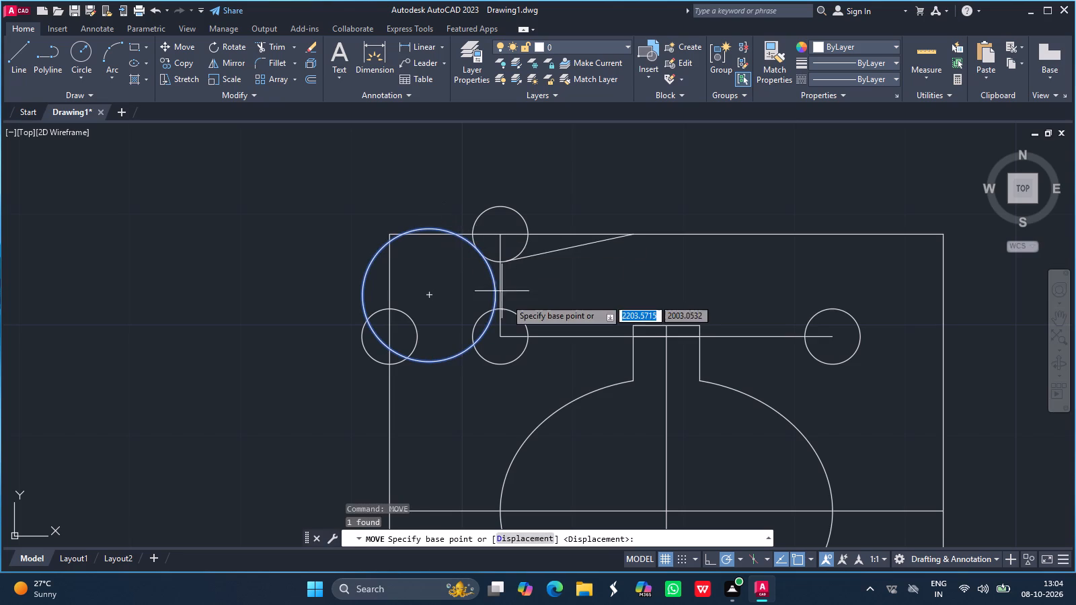
{"action": "scroll", "coordinate": [496, 306], "scroll_direction": "up", "scroll_amount": 2, "text": "ctrl"}
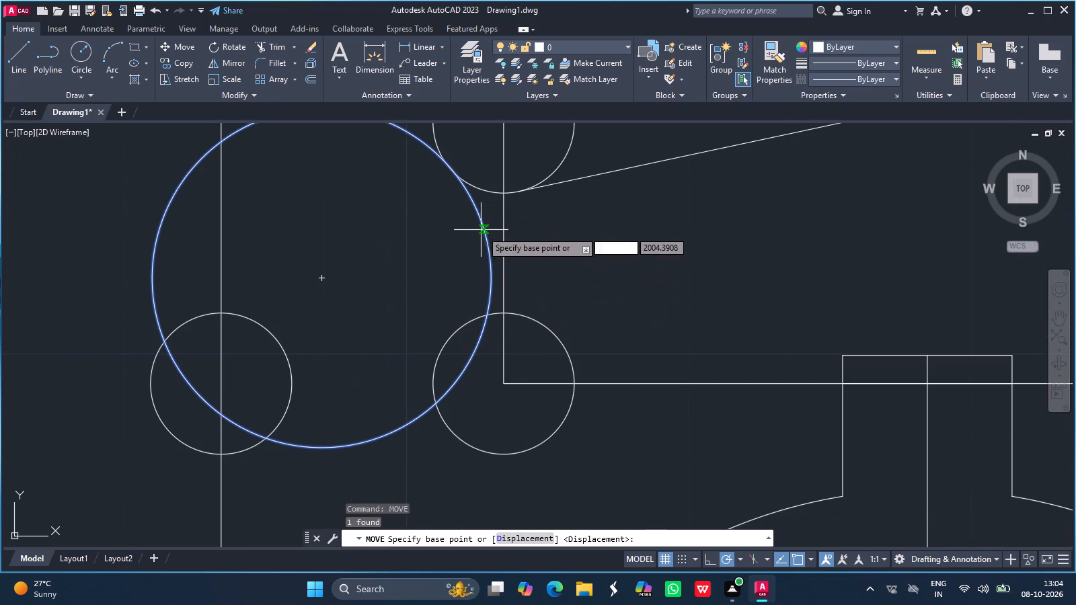
{"action": "left_click_drag", "start_coordinate": [455, 175], "coordinate": [455, 177]}
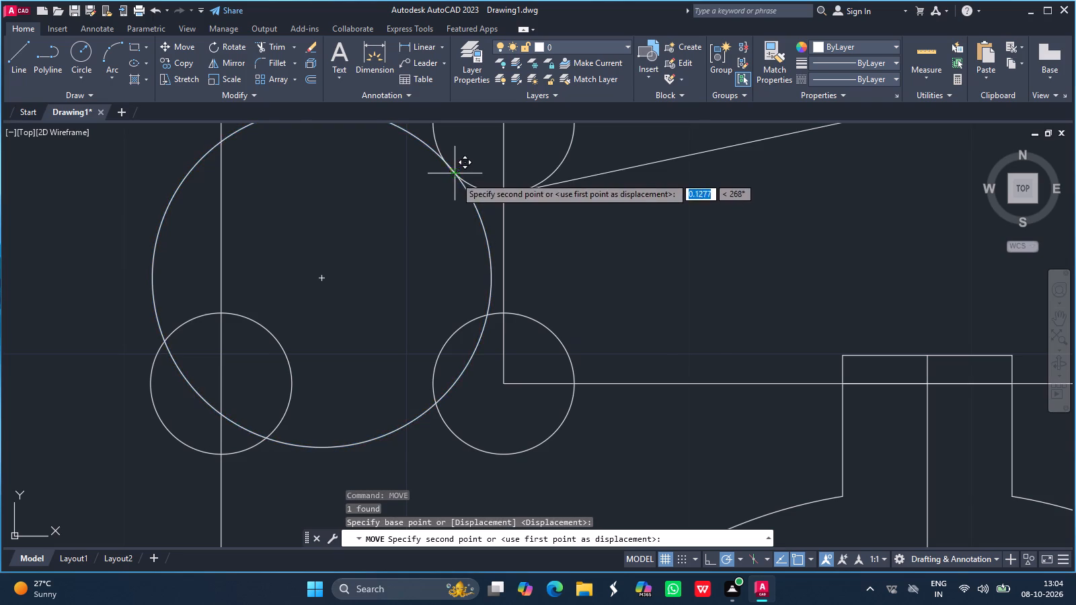
{"action": "left_click_drag", "start_coordinate": [455, 177], "coordinate": [474, 188]}
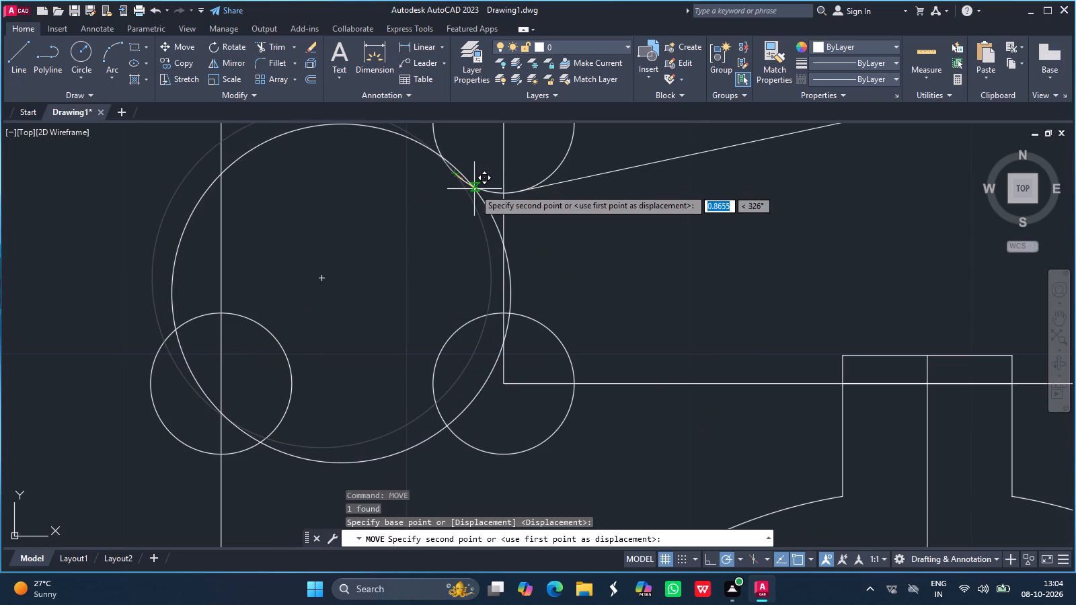
{"action": "left_click_drag", "start_coordinate": [474, 188], "coordinate": [469, 188]}
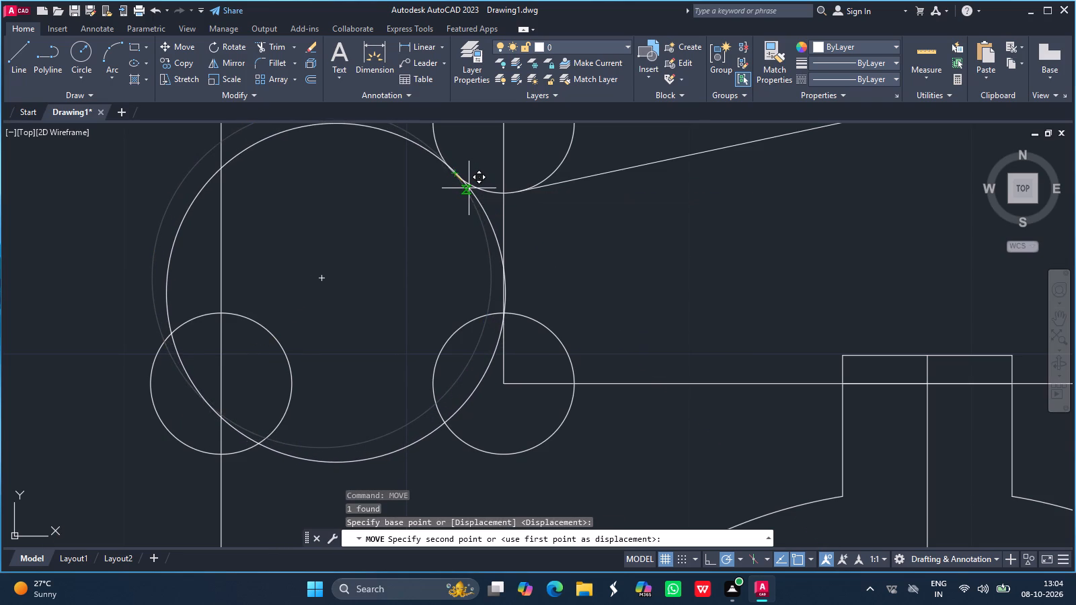
{"action": "left_click", "coordinate": [469, 188]}
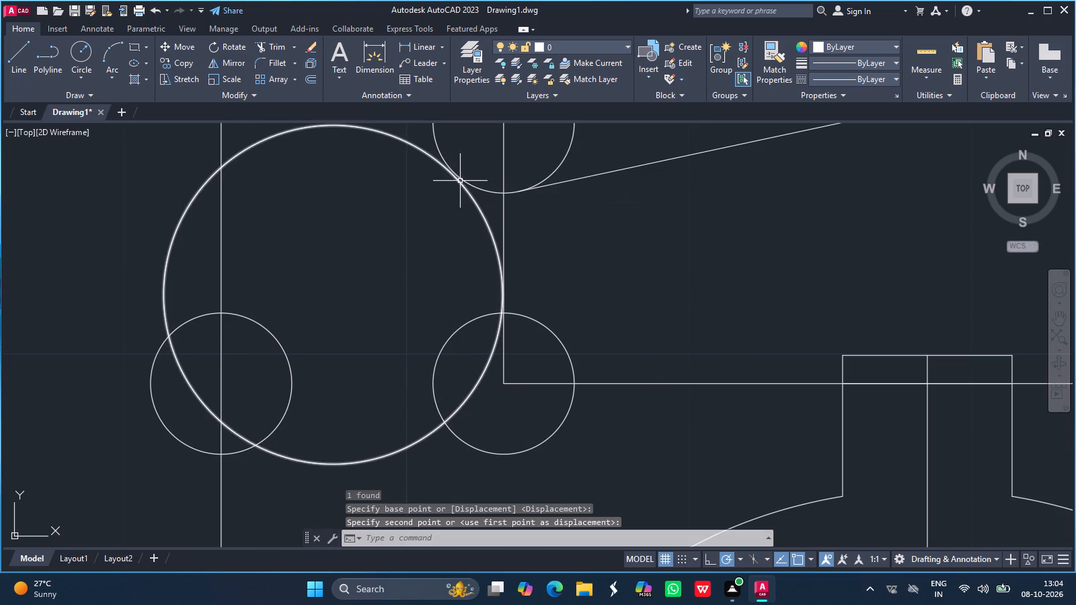
Shift the radius-6 circle in two small moves, down-right and slightly up-right, to touch the top-edge circle's lower left.
{"action": "left_click", "coordinate": [460, 181]}
{"action": "type", "text": "move"}
{"action": "key", "text": "Return"}
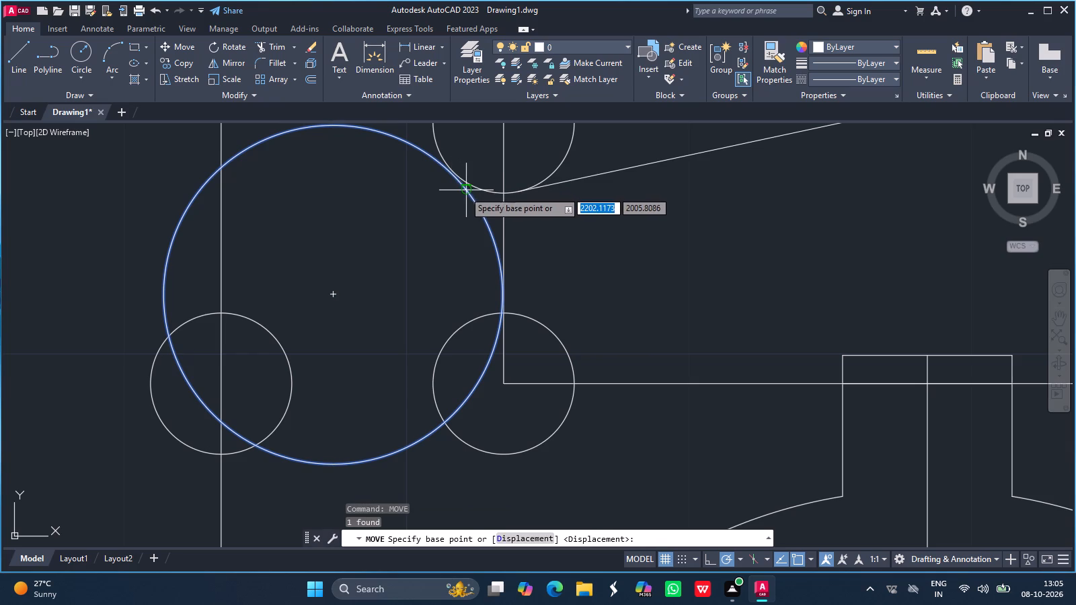
{"action": "left_click_drag", "start_coordinate": [464, 191], "coordinate": [474, 198]}
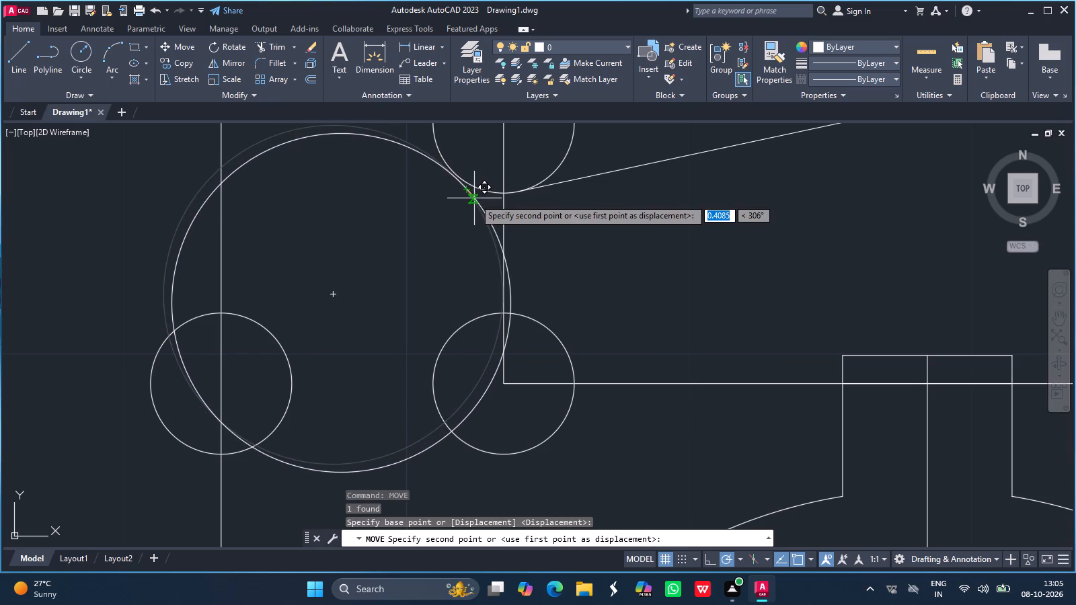
{"action": "left_click_drag", "start_coordinate": [474, 198], "coordinate": [477, 197]}
{"action": "left_click", "coordinate": [477, 197]}
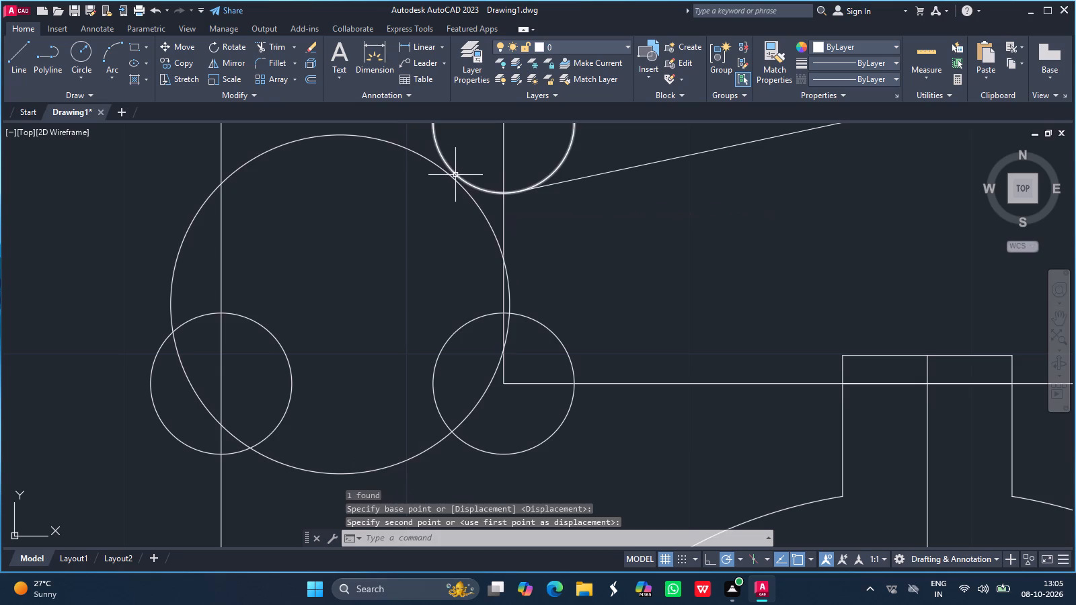
{"action": "left_click", "coordinate": [451, 177]}
{"action": "type", "text": "move"}
{"action": "key", "text": "Return"}
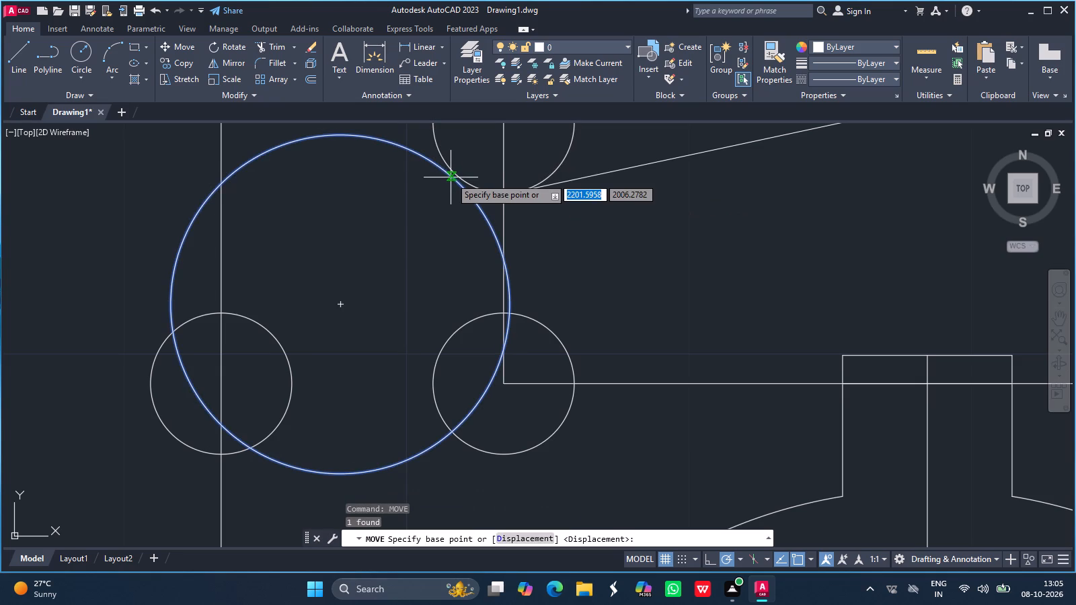
{"action": "left_click", "coordinate": [451, 177]}
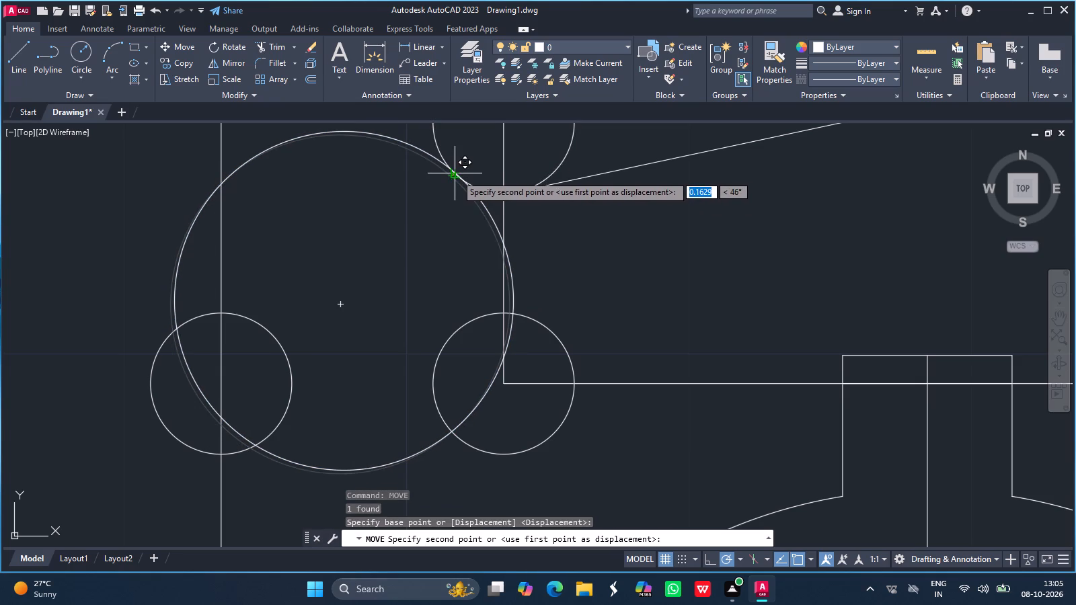
{"action": "left_click_drag", "start_coordinate": [456, 175], "coordinate": [450, 291]}
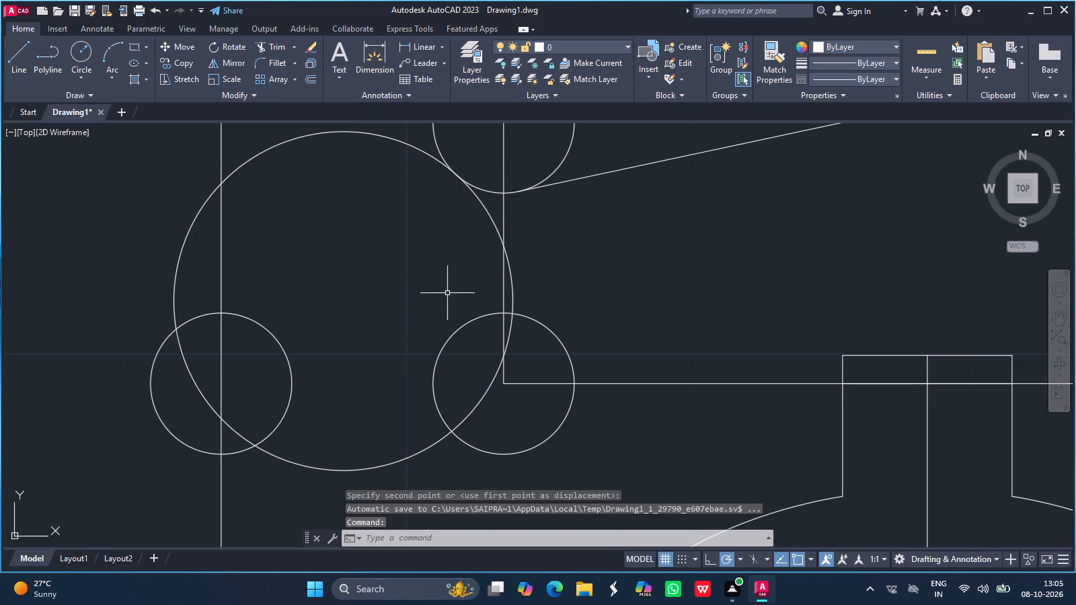
Move the radius-6 circle down and right along the top-edge circle so it sits further inside the plate's left edge.
{"action": "scroll", "coordinate": [411, 265], "scroll_direction": "down", "scroll_amount": 1, "text": "ctrl"}
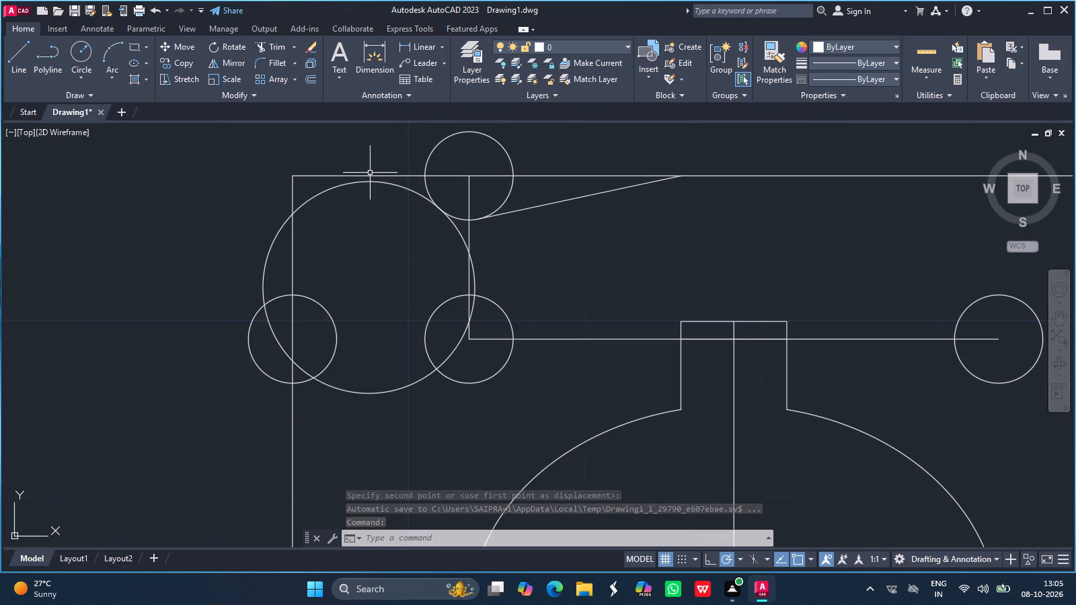
{"action": "left_click", "coordinate": [414, 193]}
{"action": "type", "text": "move"}
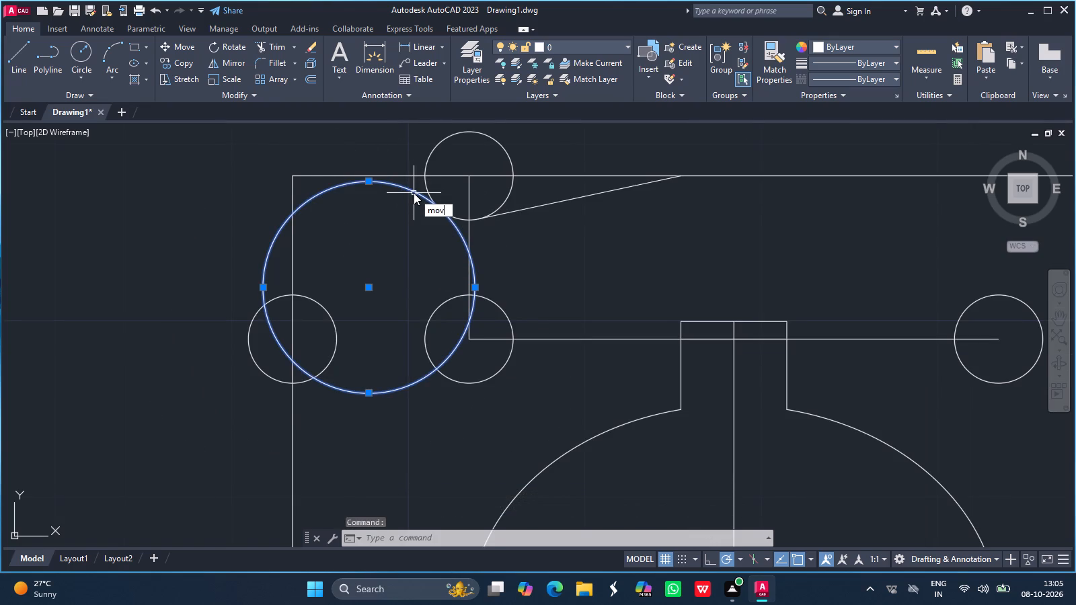
{"action": "key", "text": "Return"}
{"action": "left_click_drag", "start_coordinate": [413, 192], "coordinate": [438, 210]}
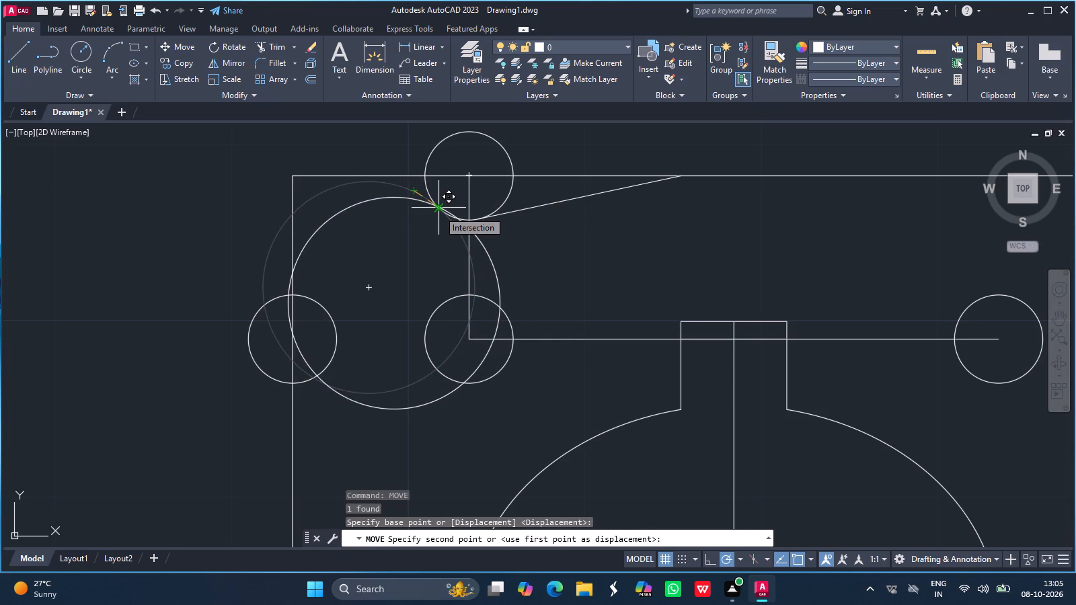
{"action": "left_click_drag", "start_coordinate": [438, 210], "coordinate": [436, 208]}
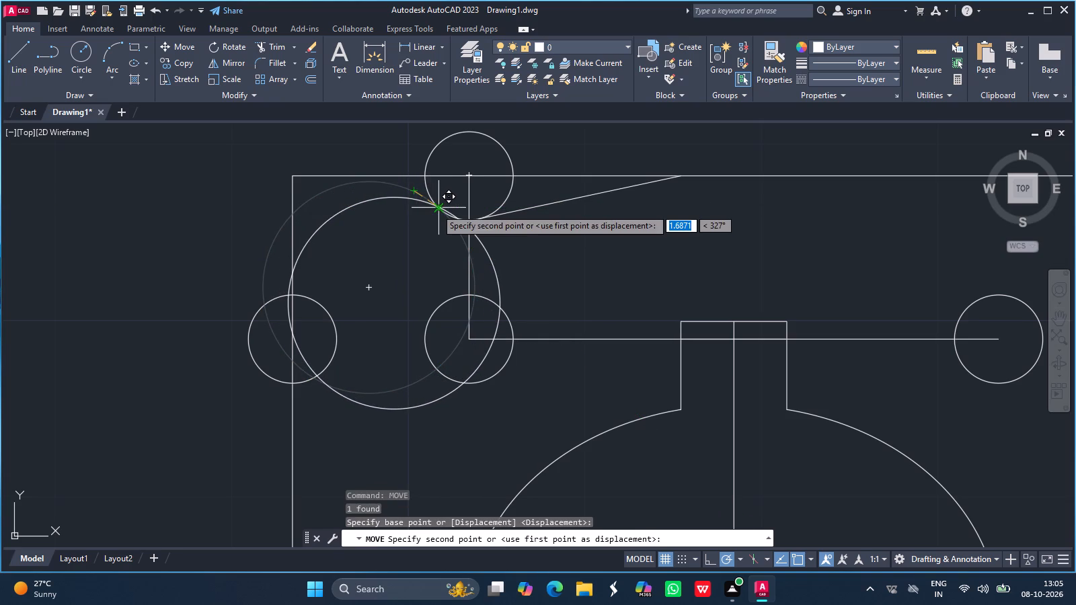
{"action": "left_click_drag", "start_coordinate": [436, 208], "coordinate": [435, 208]}
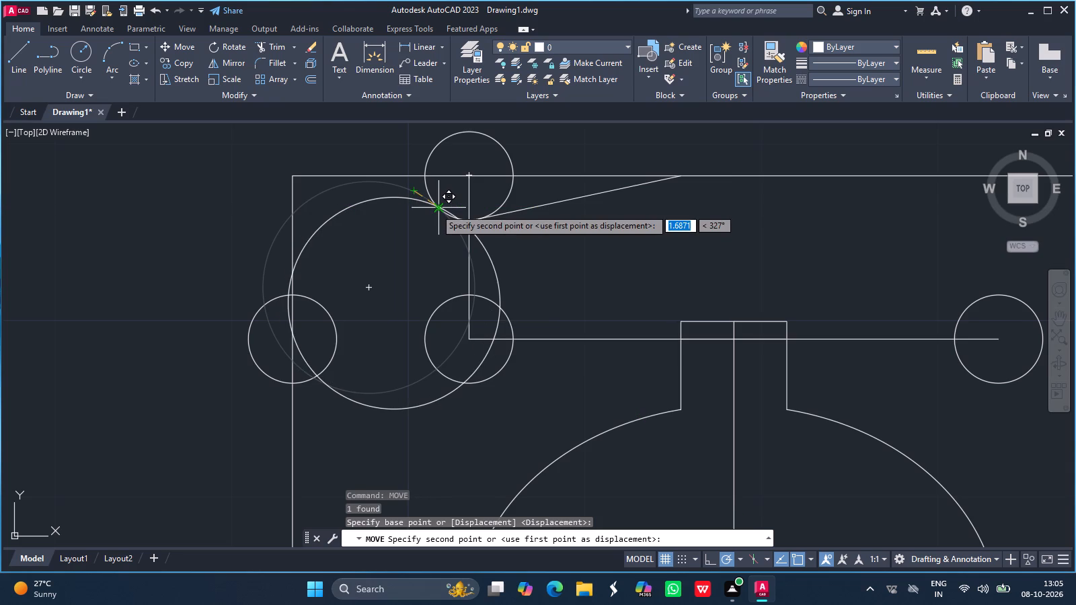
{"action": "left_click_drag", "start_coordinate": [435, 208], "coordinate": [434, 210]}
{"action": "left_click", "coordinate": [434, 210]}
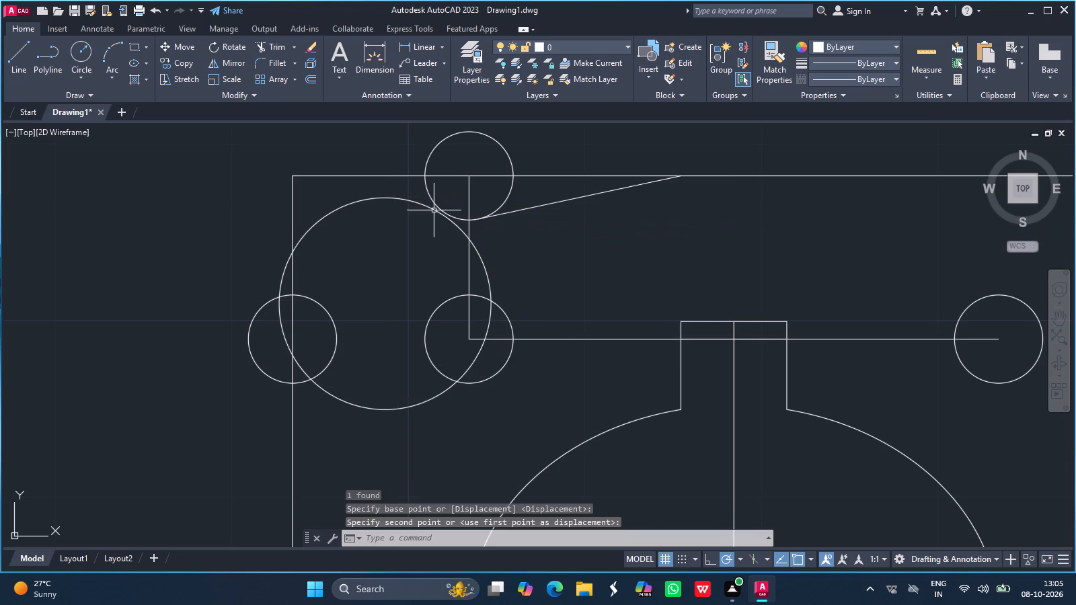
Nudge the radius-6 circle slightly up and right to close its gap with the top-edge circle.
{"action": "left_click", "coordinate": [436, 211]}
{"action": "type", "text": "move"}
{"action": "key", "text": "Return"}
{"action": "scroll", "coordinate": [471, 216], "scroll_direction": "up", "scroll_amount": 2, "text": "ctrl"}
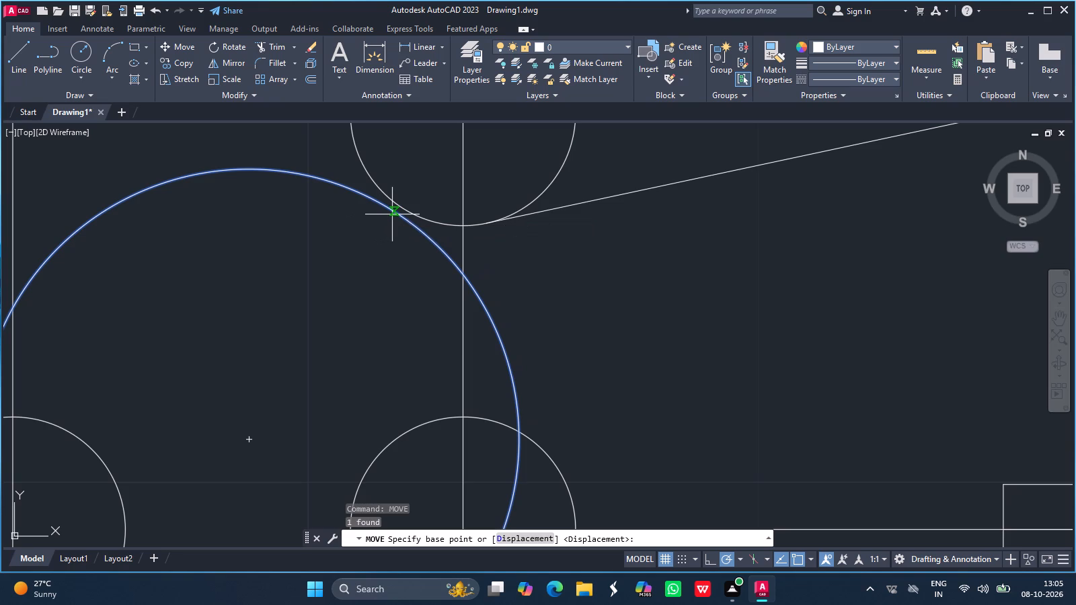
{"action": "left_click_drag", "start_coordinate": [395, 213], "coordinate": [403, 211]}
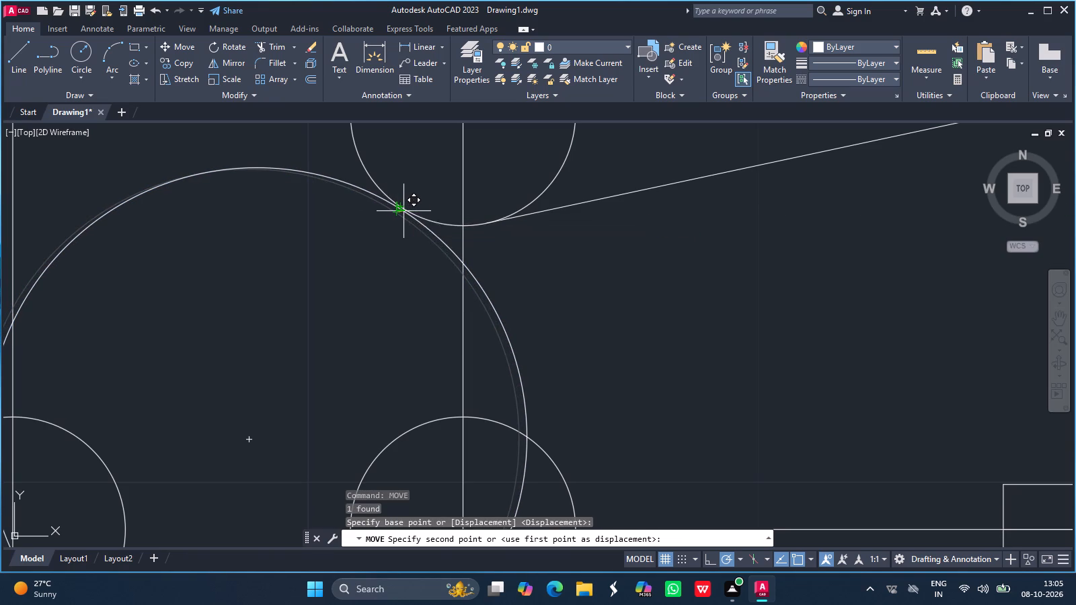
{"action": "left_click", "coordinate": [405, 210]}
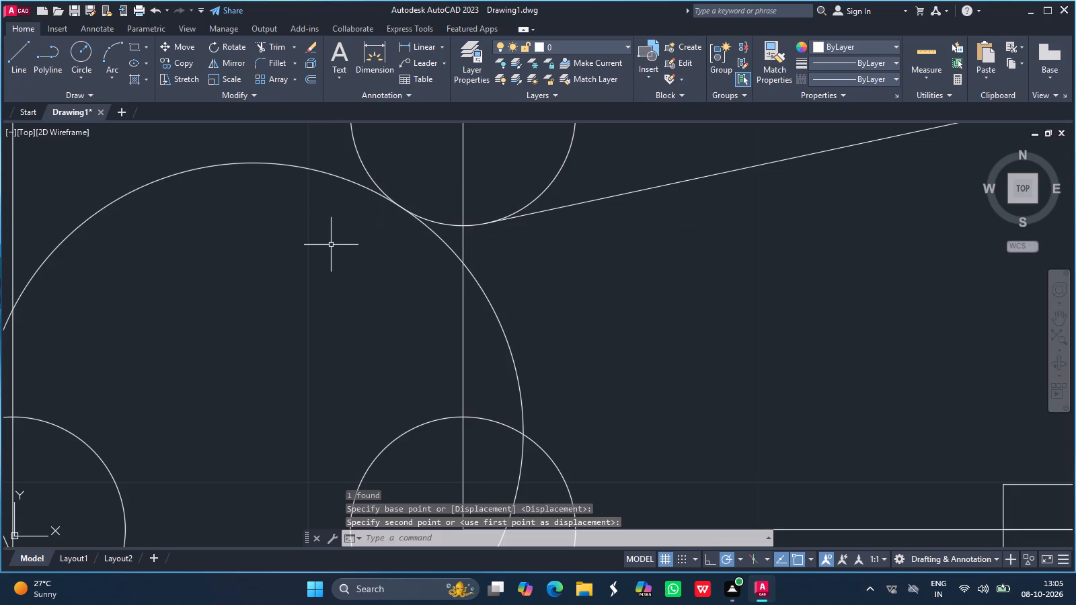
Trim away the two portions of the radius-6 circle lying outside the plate's left edge.
{"action": "scroll", "coordinate": [331, 245], "scroll_direction": "down", "scroll_amount": 2, "text": "ctrl"}
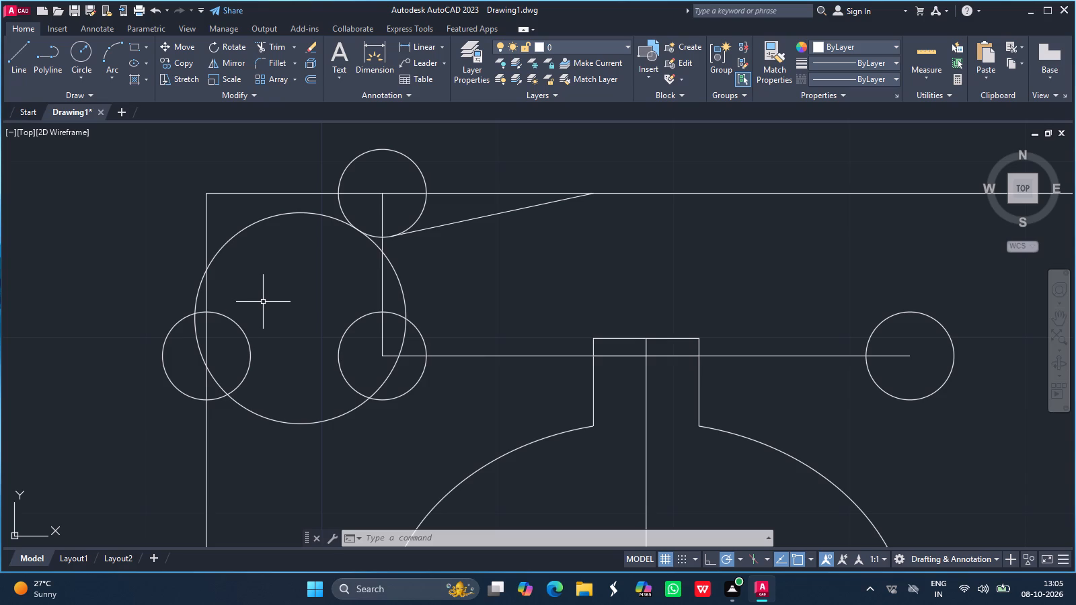
{"action": "left_click", "coordinate": [276, 50]}
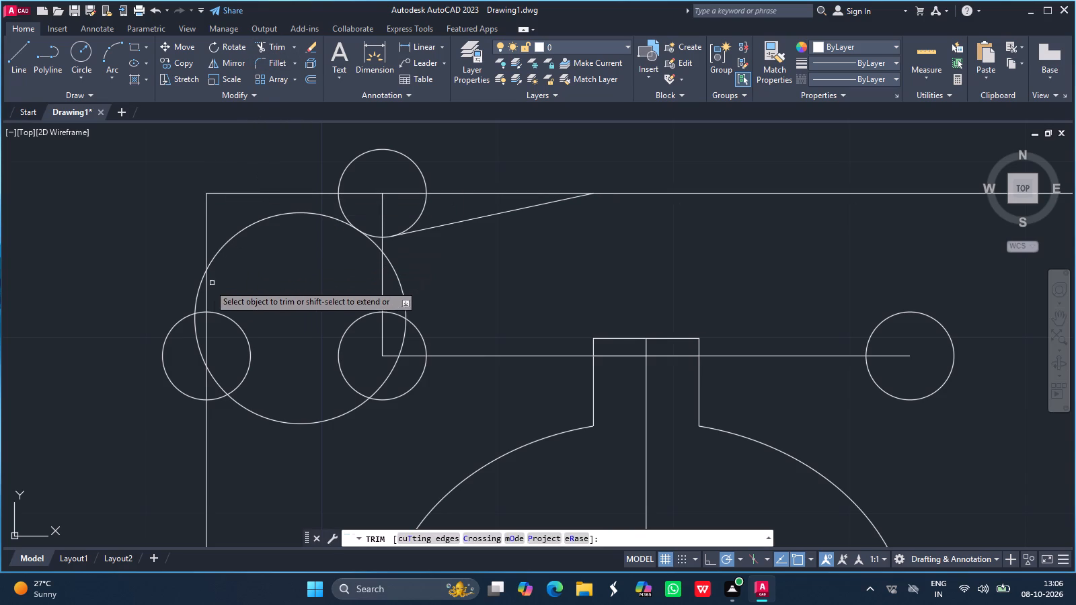
{"action": "left_click", "coordinate": [199, 289]}
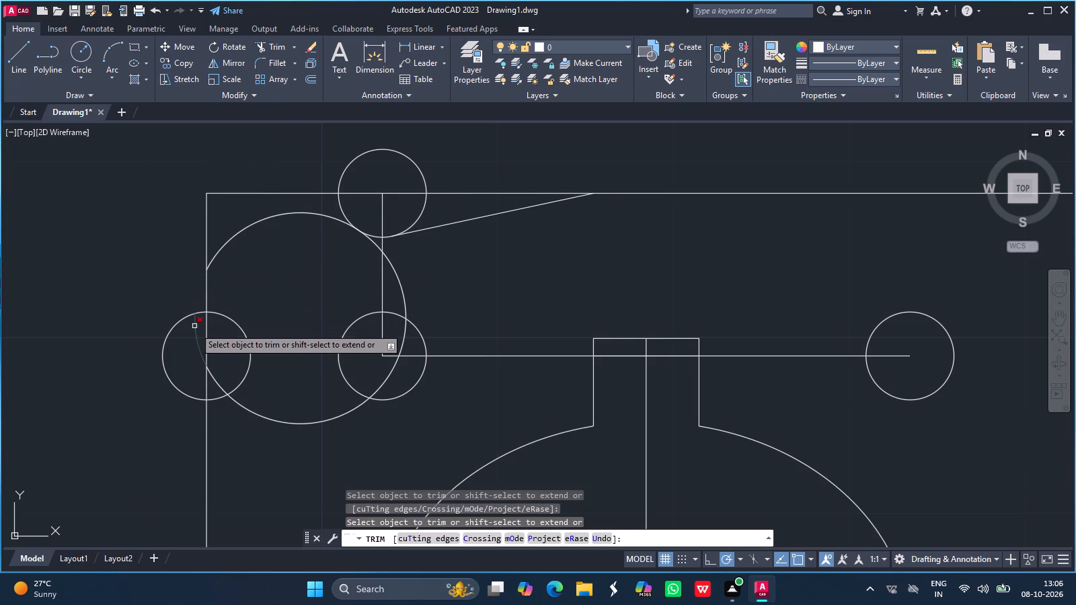
{"action": "left_click", "coordinate": [194, 330]}
{"action": "key", "text": "Return"}
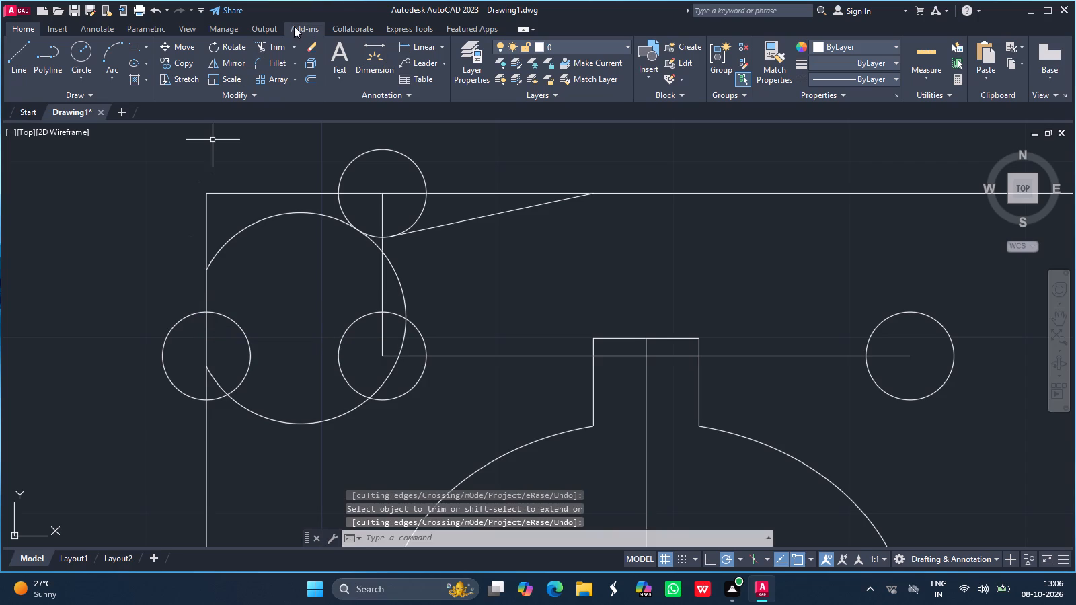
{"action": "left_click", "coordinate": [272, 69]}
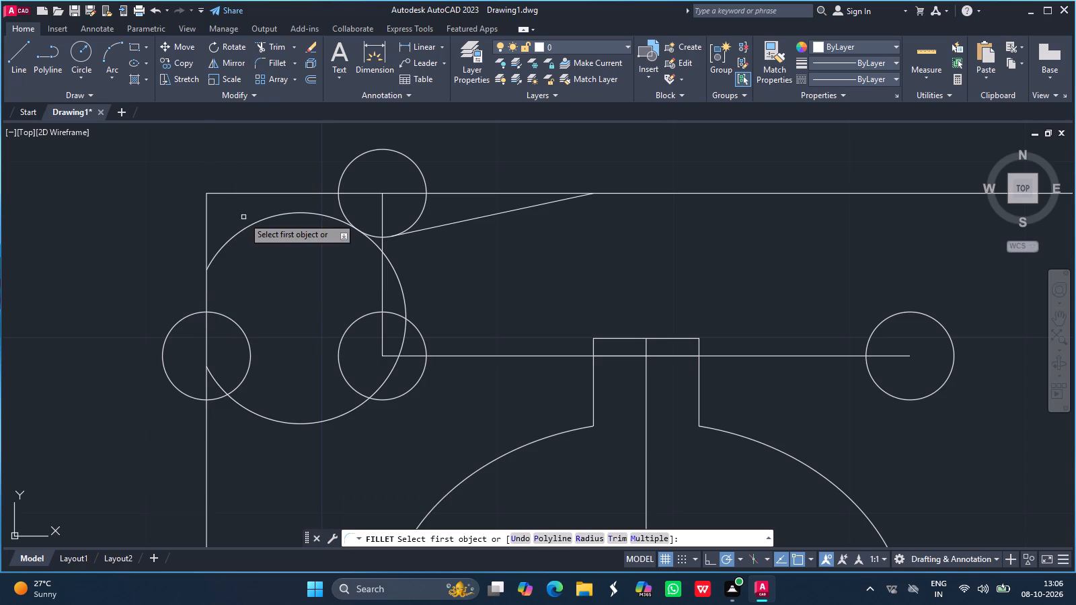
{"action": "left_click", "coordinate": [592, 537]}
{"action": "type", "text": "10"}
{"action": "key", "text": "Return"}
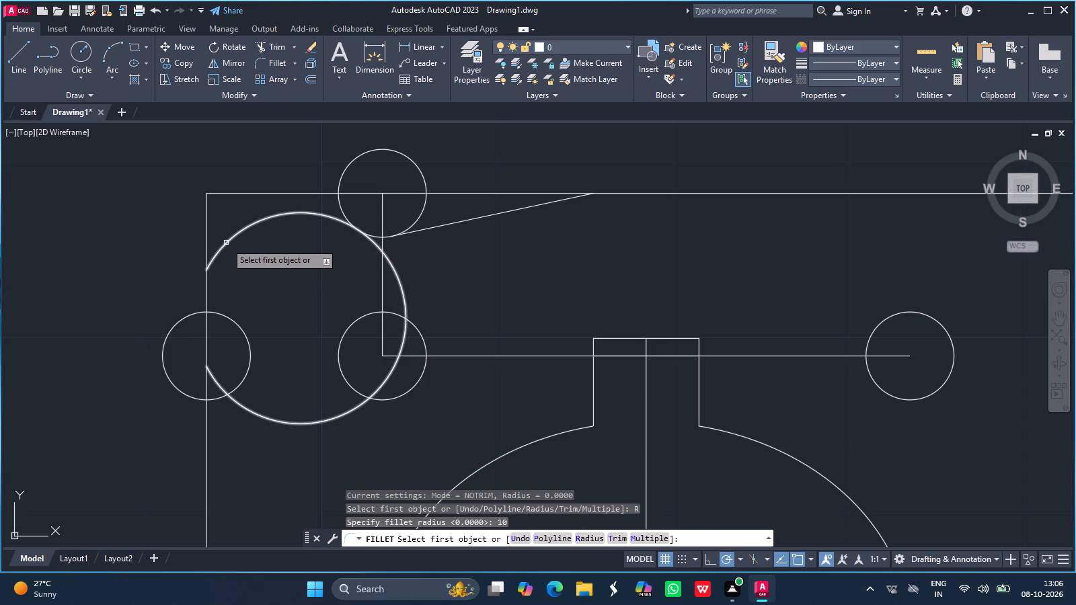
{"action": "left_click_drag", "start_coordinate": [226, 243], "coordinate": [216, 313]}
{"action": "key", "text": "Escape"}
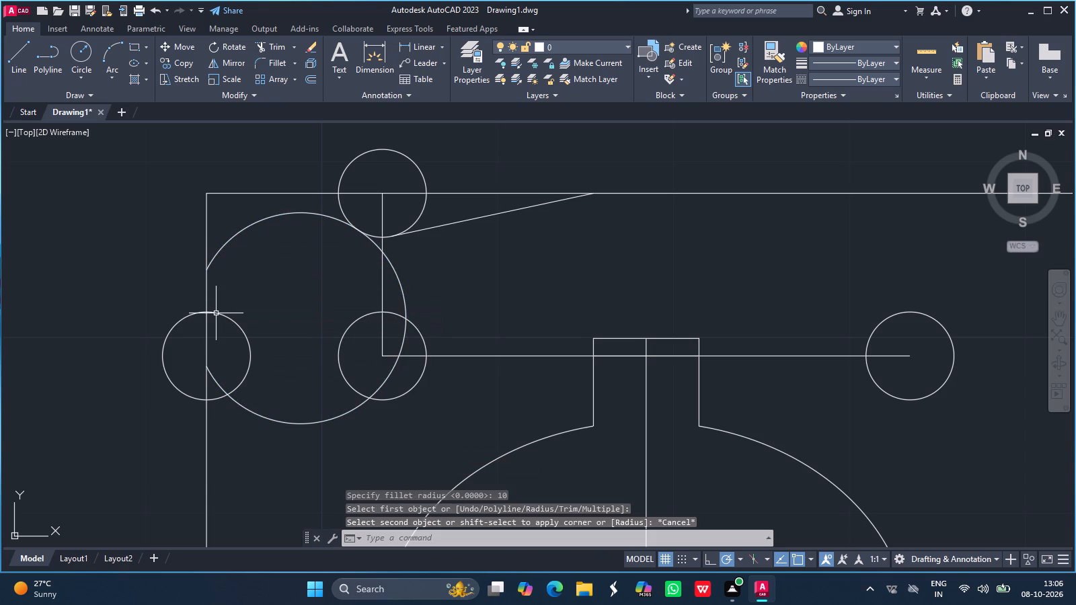
Draw a Start, End, Radius arc of radius 10 from the large circle's upper left to the left-edge circle's top.
{"action": "left_click", "coordinate": [110, 68]}
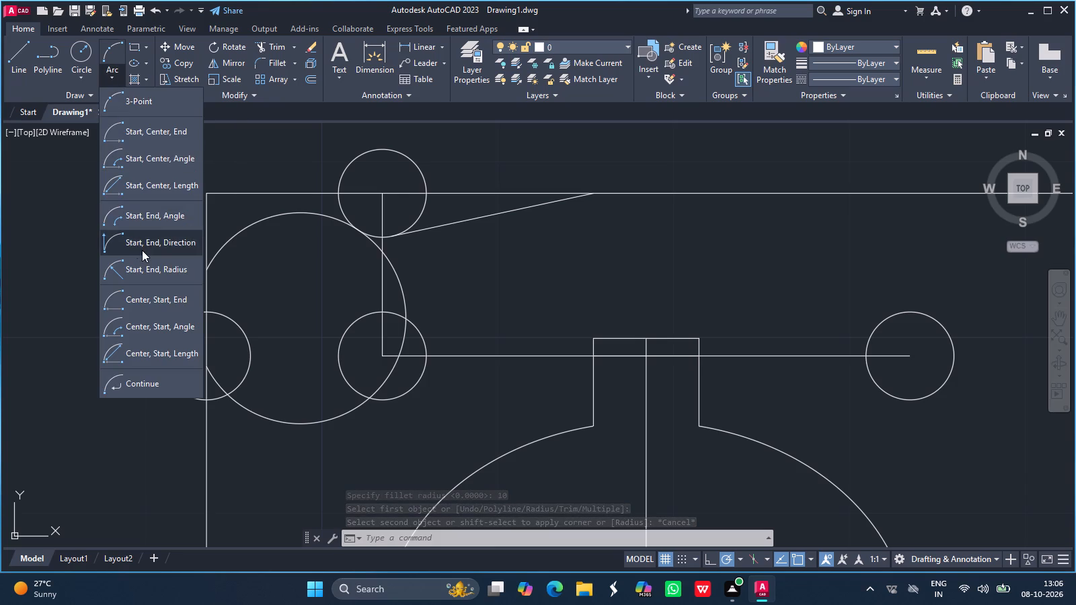
{"action": "left_click", "coordinate": [139, 264]}
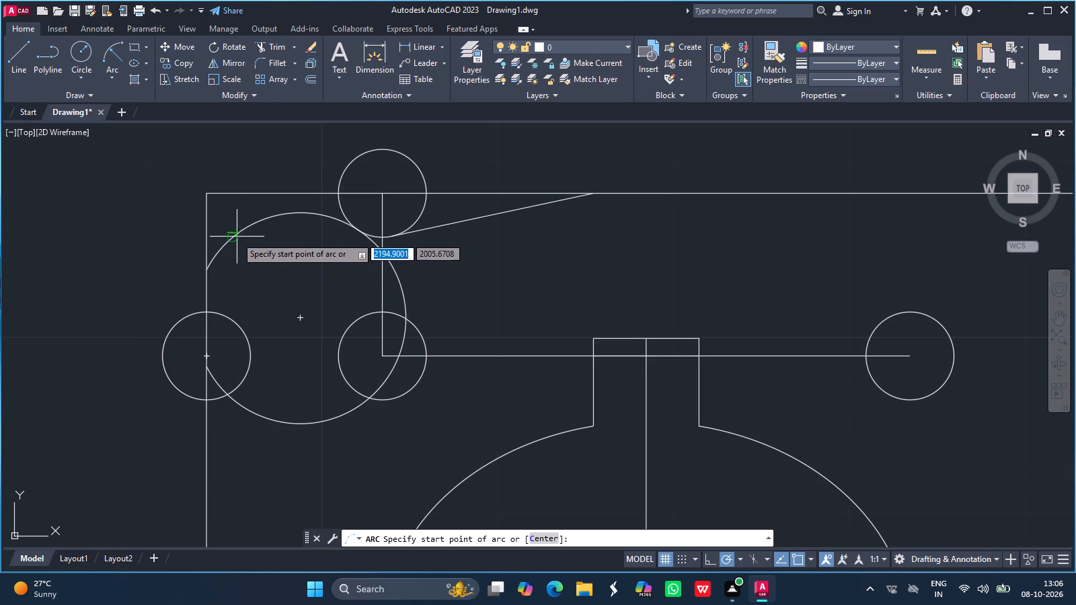
{"action": "left_click_drag", "start_coordinate": [235, 237], "coordinate": [217, 307]}
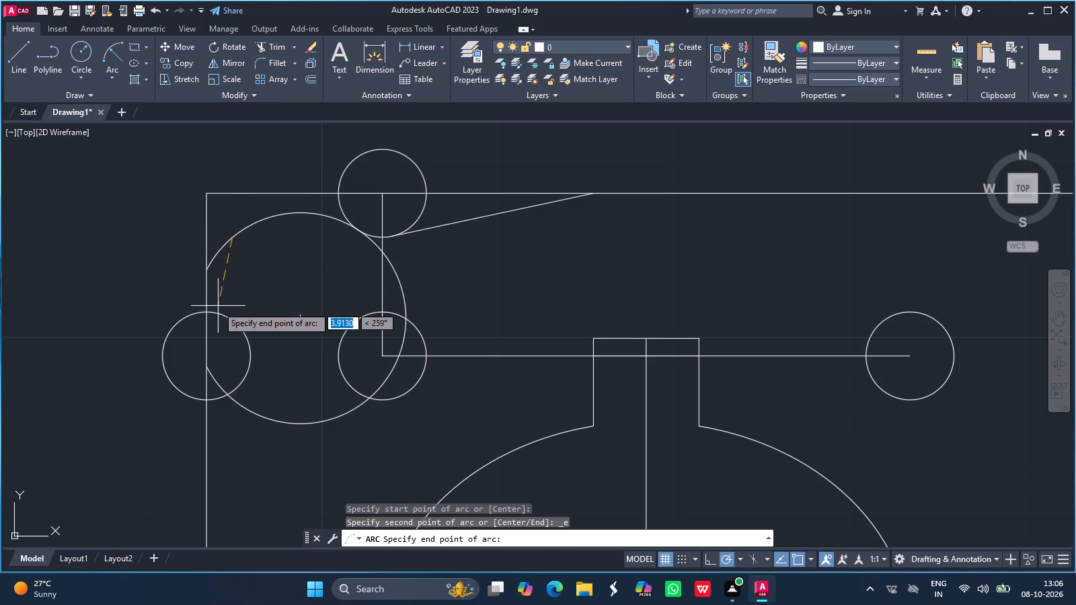
{"action": "left_click_drag", "start_coordinate": [217, 307], "coordinate": [215, 313]}
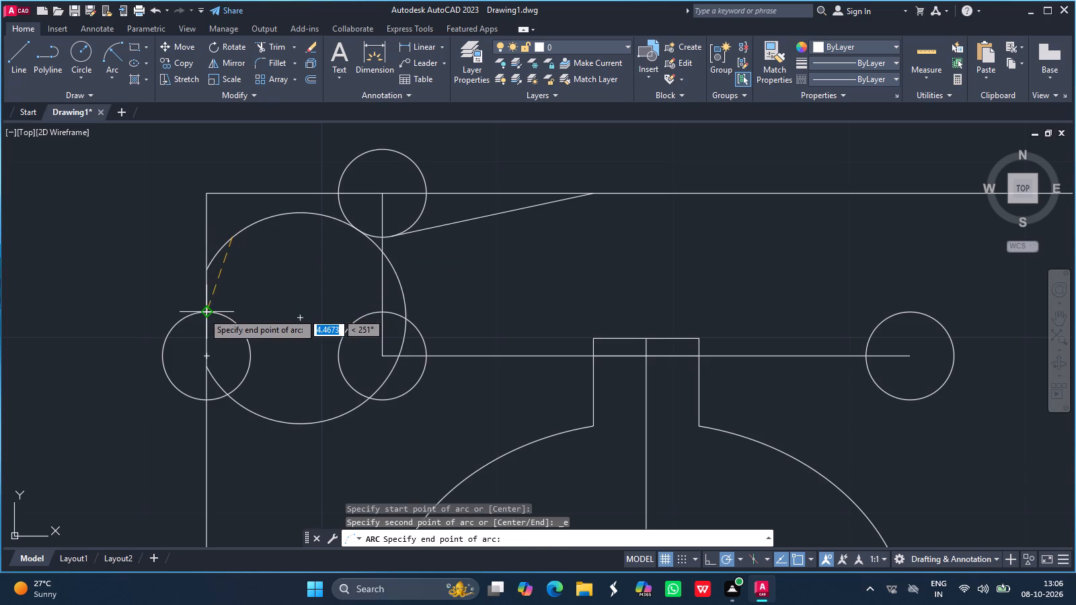
{"action": "left_click_drag", "start_coordinate": [206, 313], "coordinate": [258, 316]}
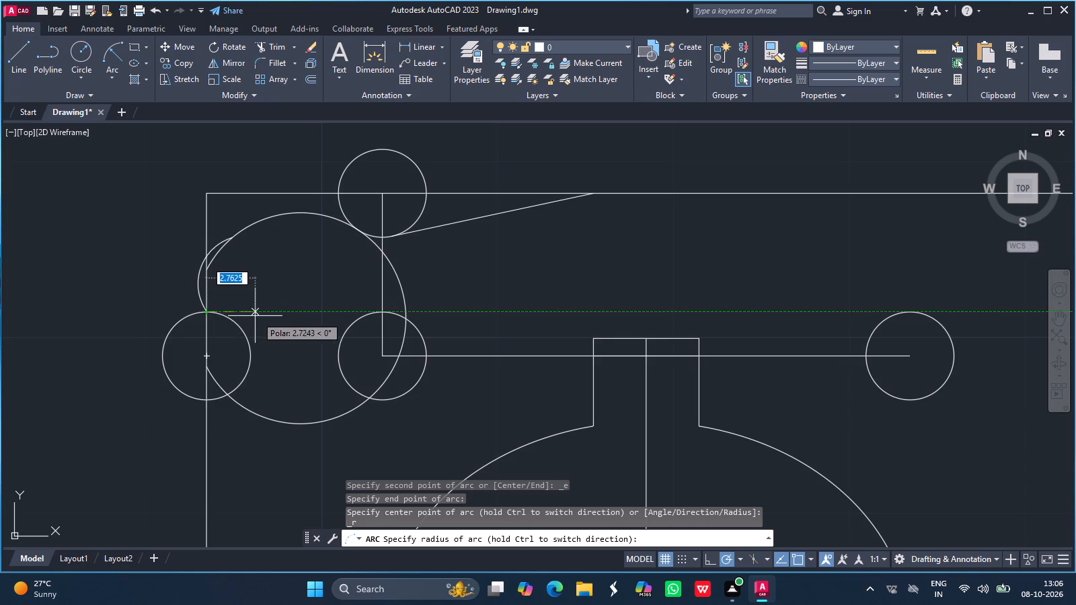
{"action": "left_click_drag", "start_coordinate": [258, 316], "coordinate": [262, 316]}
{"action": "type", "text": "10"}
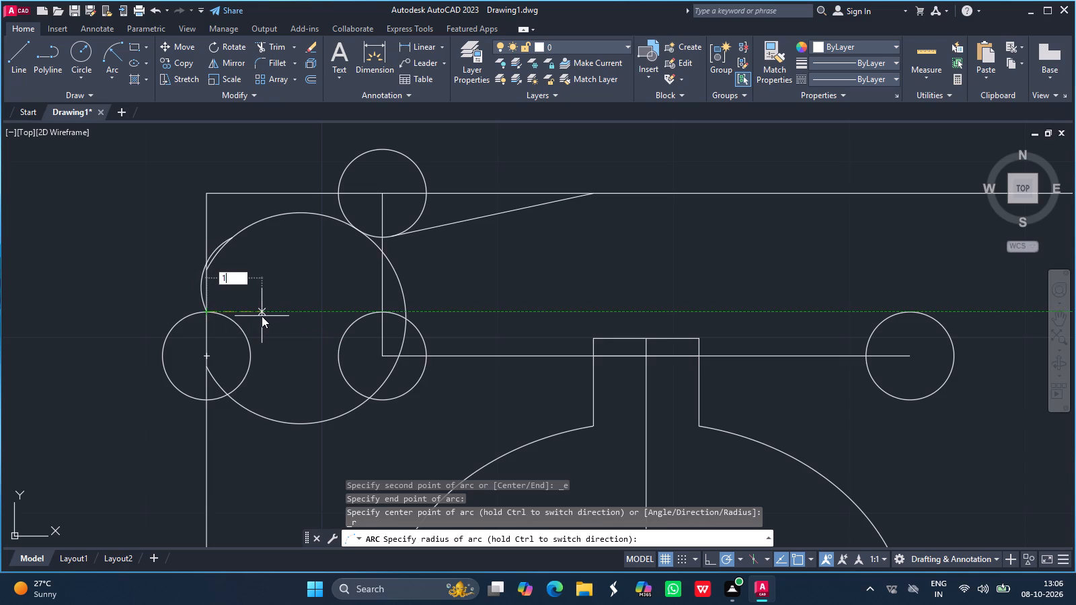
{"action": "key", "text": "Return"}
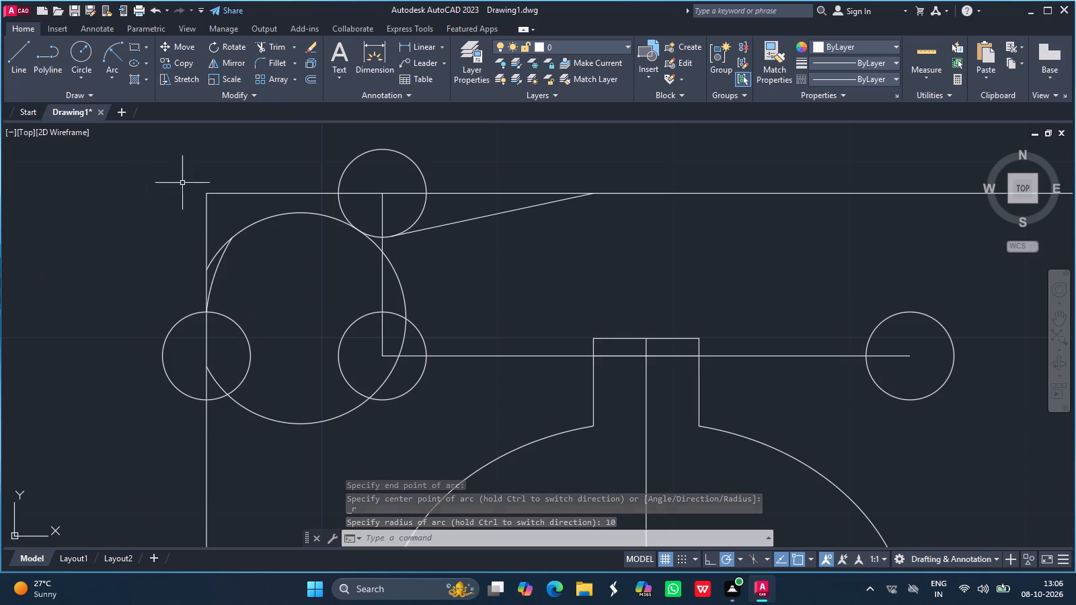
Trim the large circle's short stub between the radius-10 arc's upper end and the plate's left edge.
{"action": "left_click", "coordinate": [272, 45]}
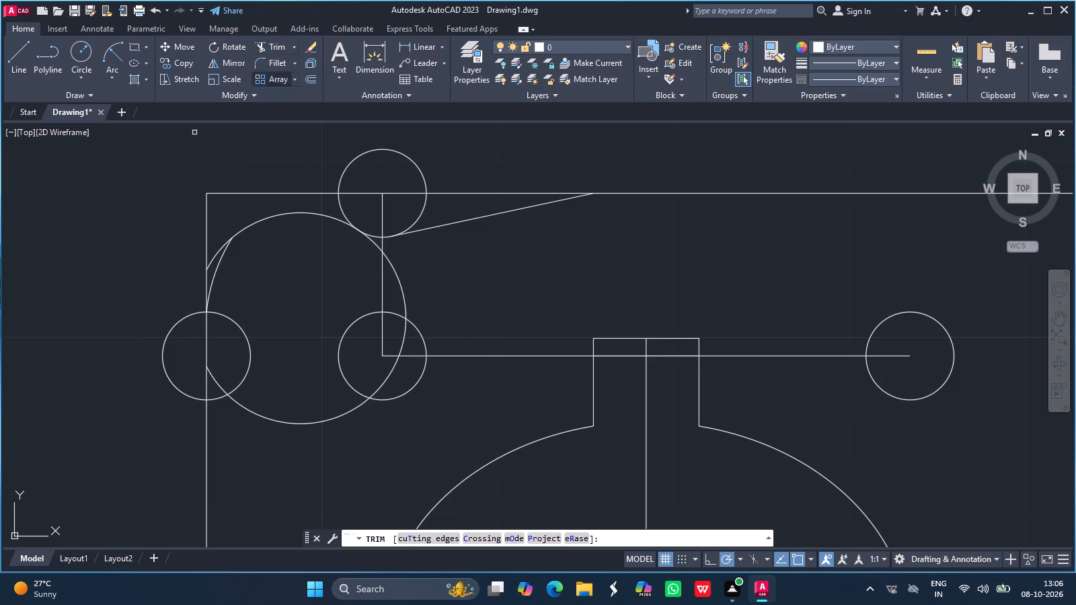
{"action": "left_click", "coordinate": [216, 254]}
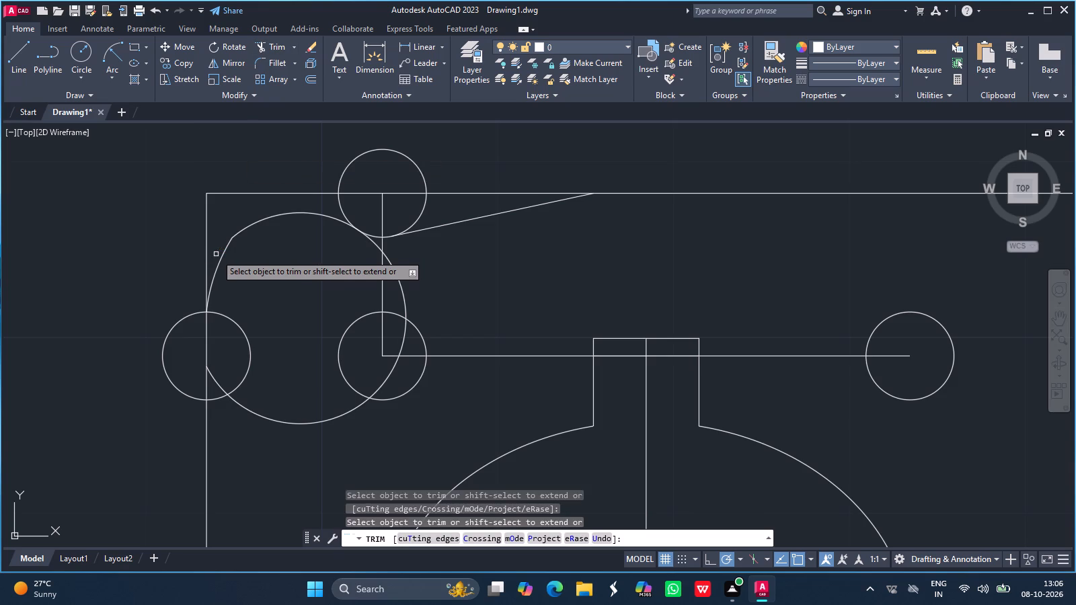
{"action": "key", "text": "Return"}
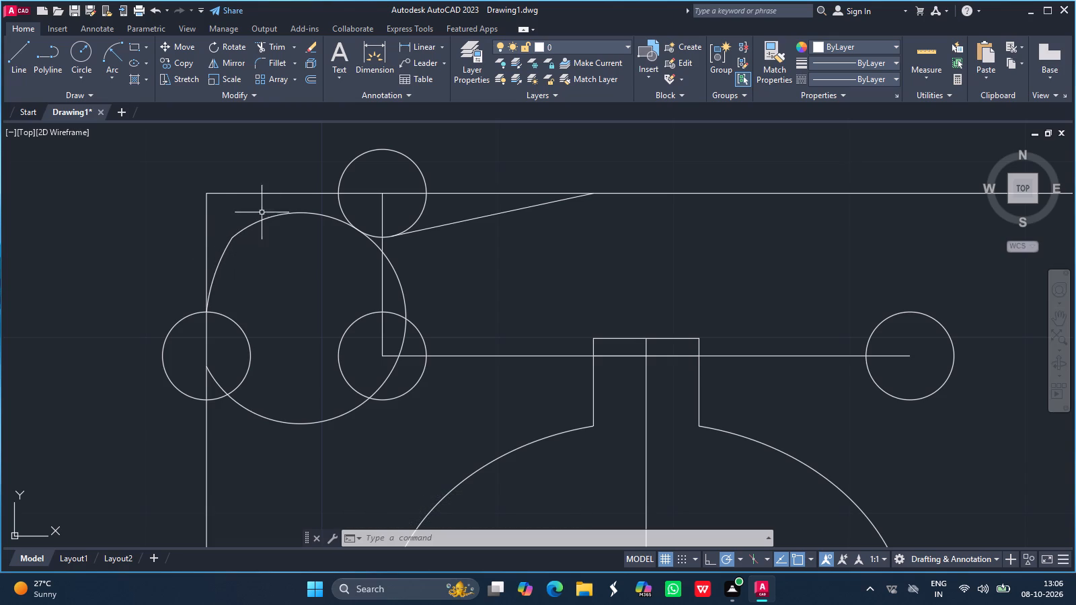
Delete the radius-10 arc joining the large circle to the left-edge circle.
{"action": "left_click", "coordinate": [219, 261]}
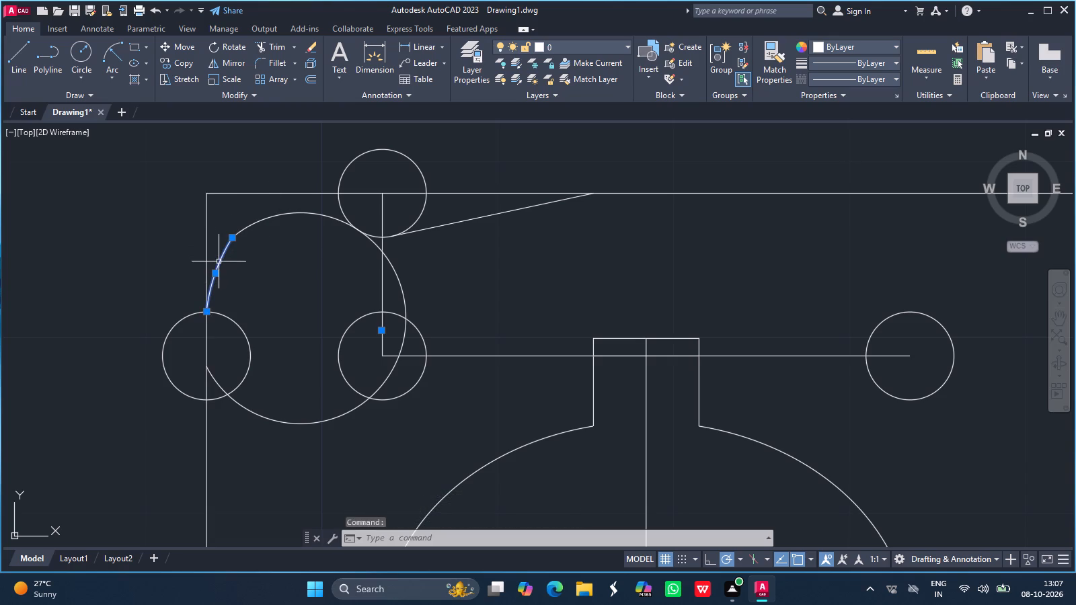
{"action": "key", "text": "Delete"}
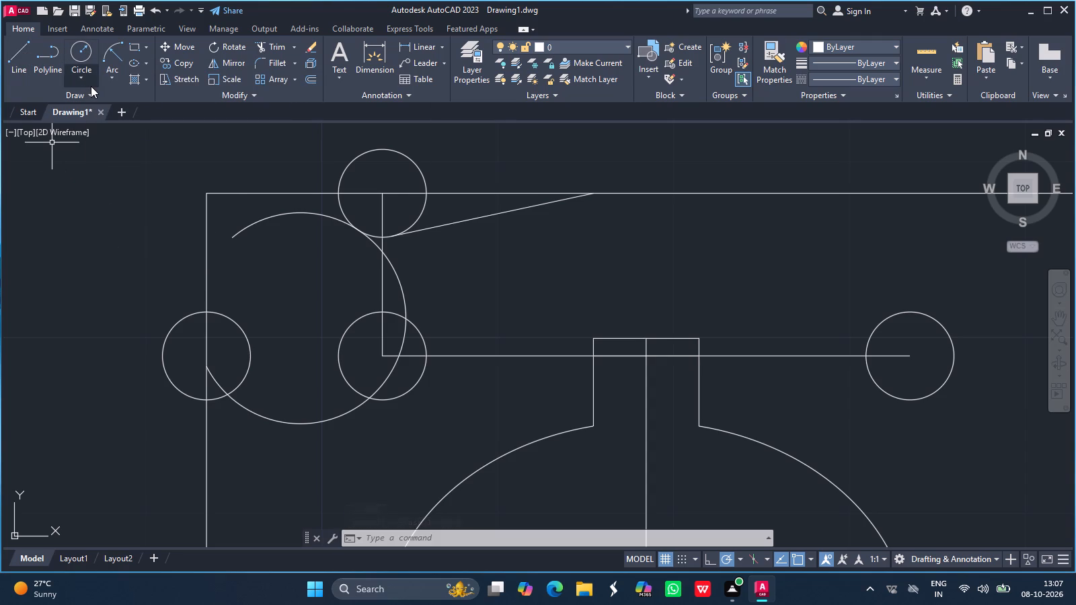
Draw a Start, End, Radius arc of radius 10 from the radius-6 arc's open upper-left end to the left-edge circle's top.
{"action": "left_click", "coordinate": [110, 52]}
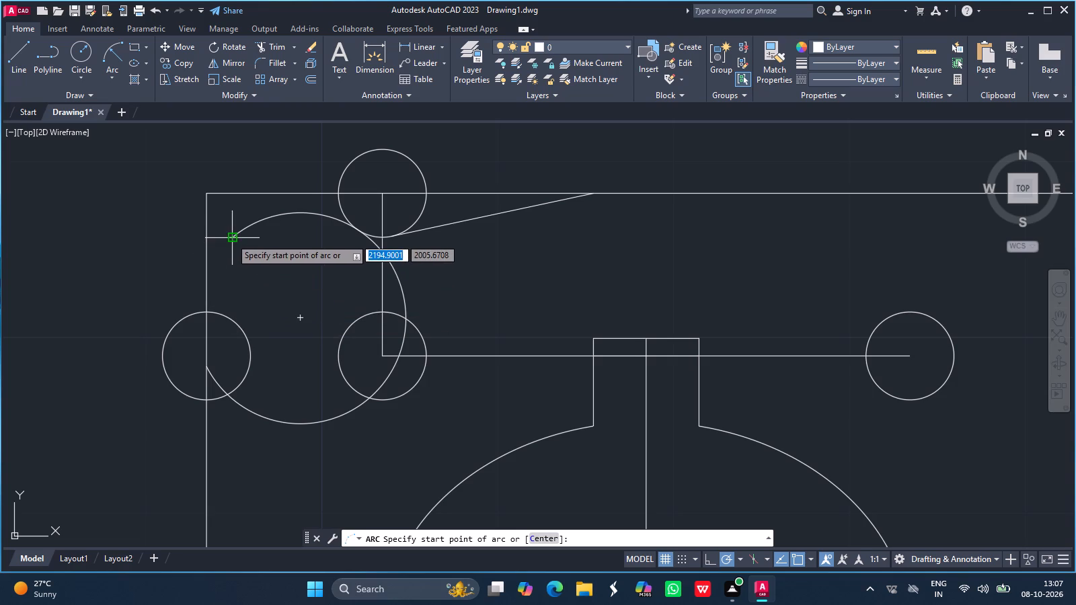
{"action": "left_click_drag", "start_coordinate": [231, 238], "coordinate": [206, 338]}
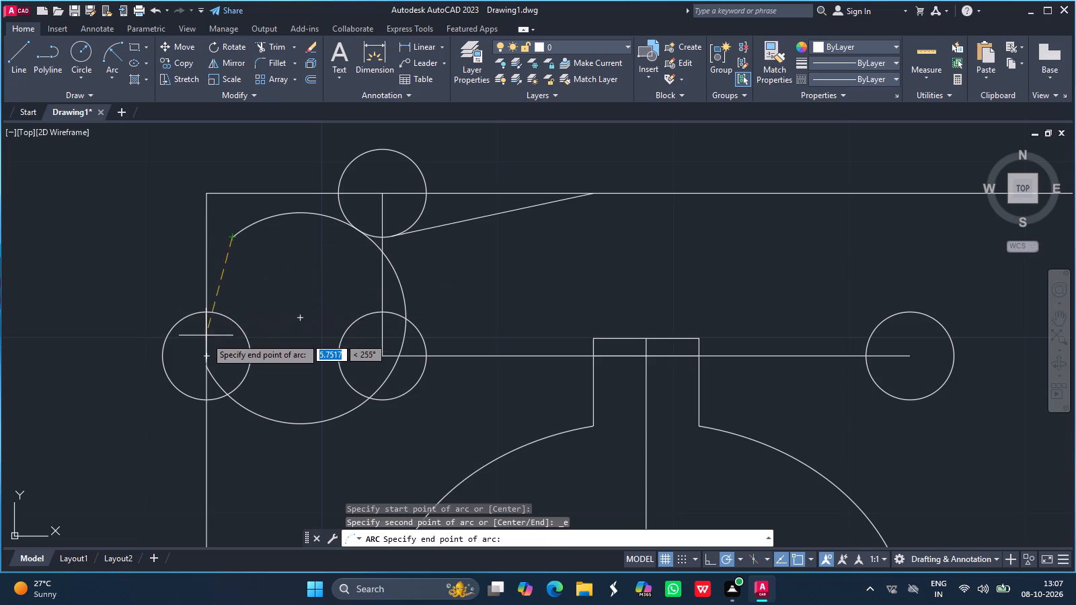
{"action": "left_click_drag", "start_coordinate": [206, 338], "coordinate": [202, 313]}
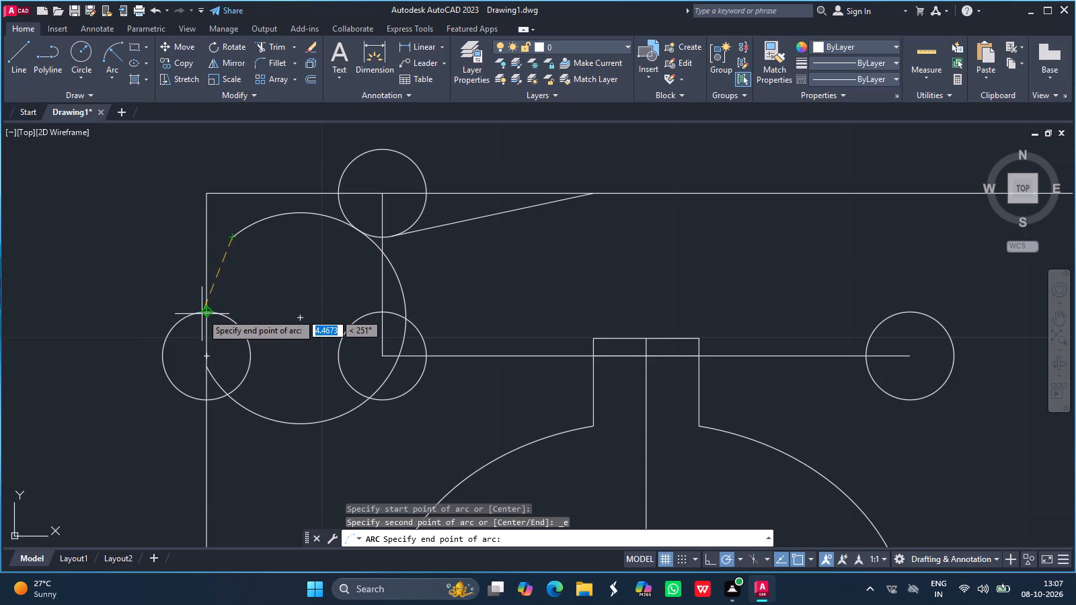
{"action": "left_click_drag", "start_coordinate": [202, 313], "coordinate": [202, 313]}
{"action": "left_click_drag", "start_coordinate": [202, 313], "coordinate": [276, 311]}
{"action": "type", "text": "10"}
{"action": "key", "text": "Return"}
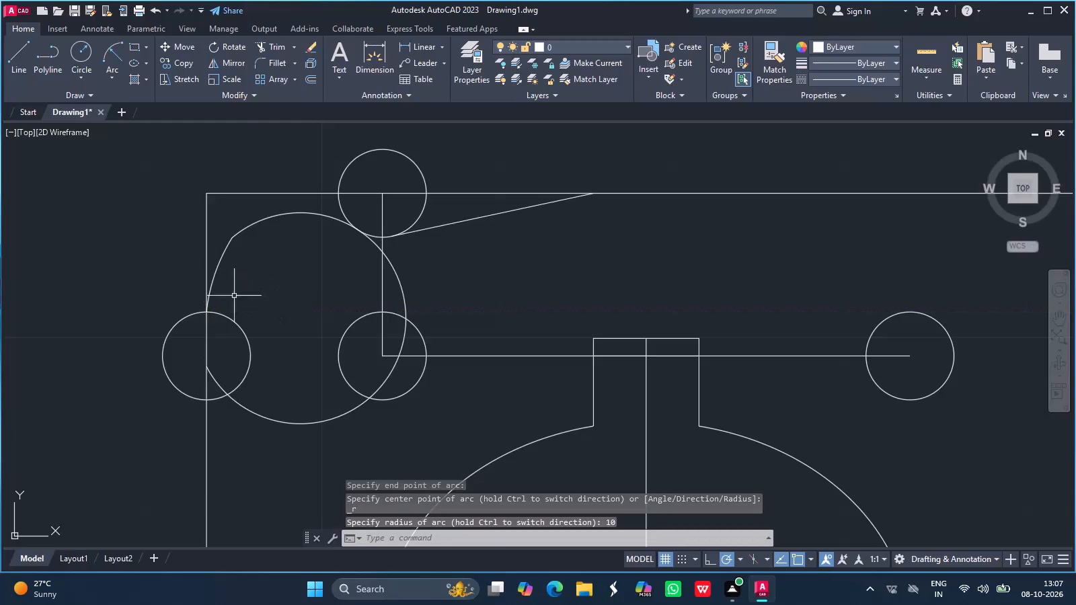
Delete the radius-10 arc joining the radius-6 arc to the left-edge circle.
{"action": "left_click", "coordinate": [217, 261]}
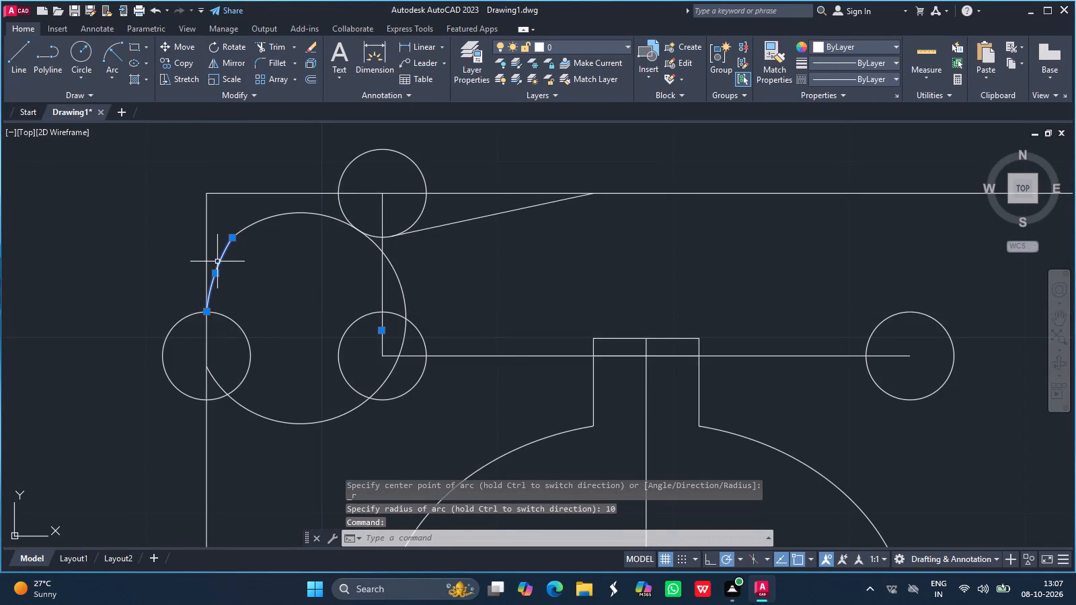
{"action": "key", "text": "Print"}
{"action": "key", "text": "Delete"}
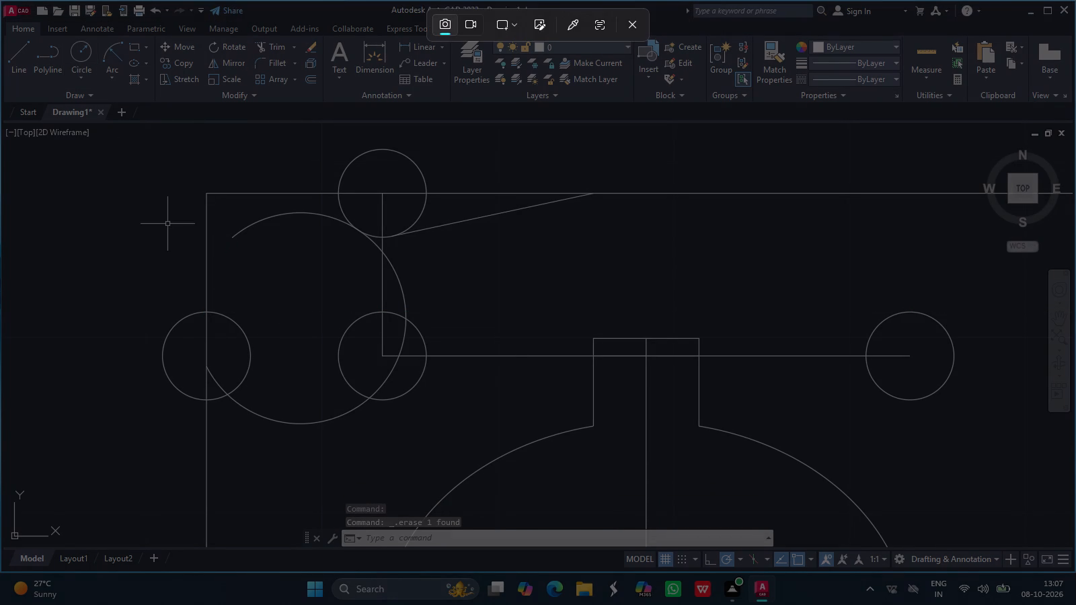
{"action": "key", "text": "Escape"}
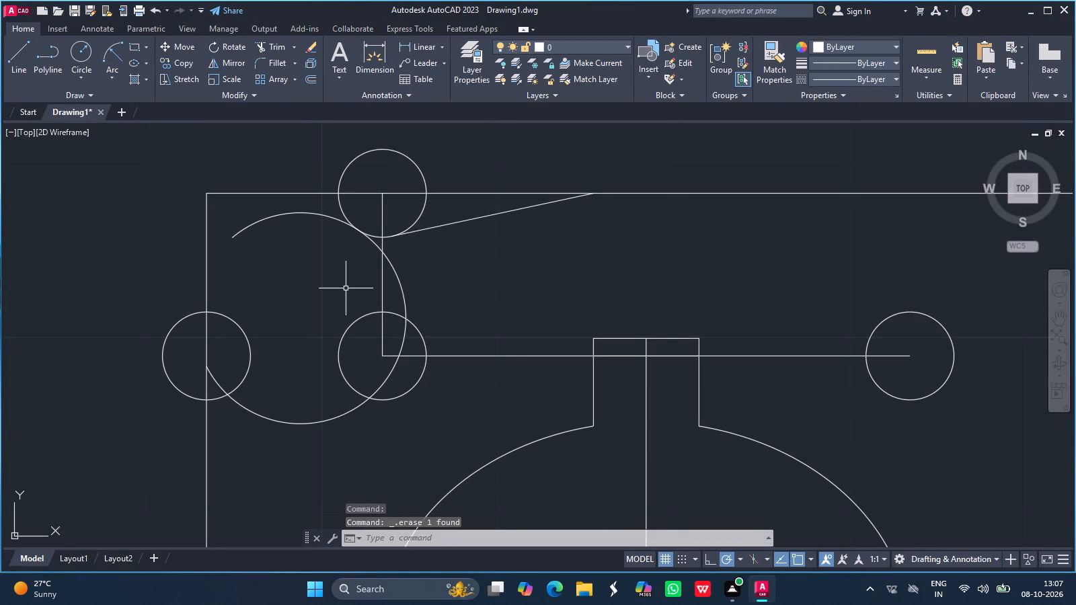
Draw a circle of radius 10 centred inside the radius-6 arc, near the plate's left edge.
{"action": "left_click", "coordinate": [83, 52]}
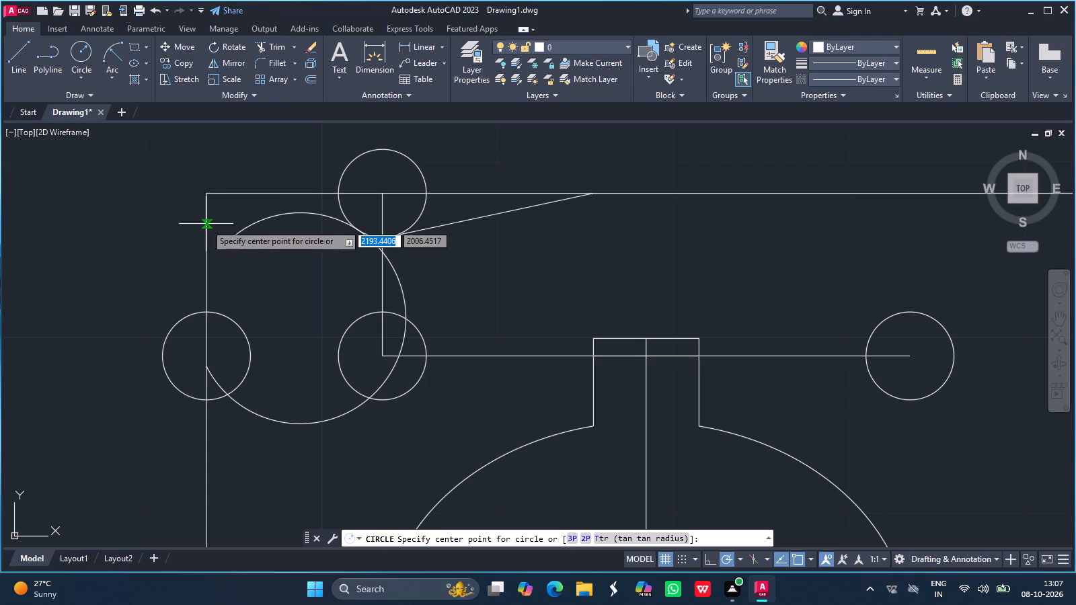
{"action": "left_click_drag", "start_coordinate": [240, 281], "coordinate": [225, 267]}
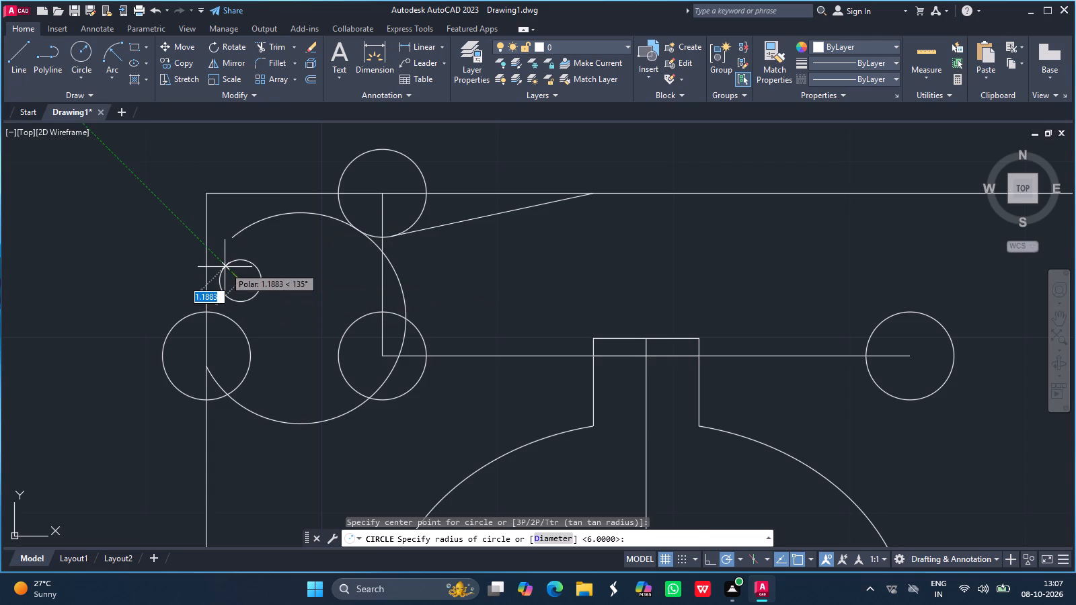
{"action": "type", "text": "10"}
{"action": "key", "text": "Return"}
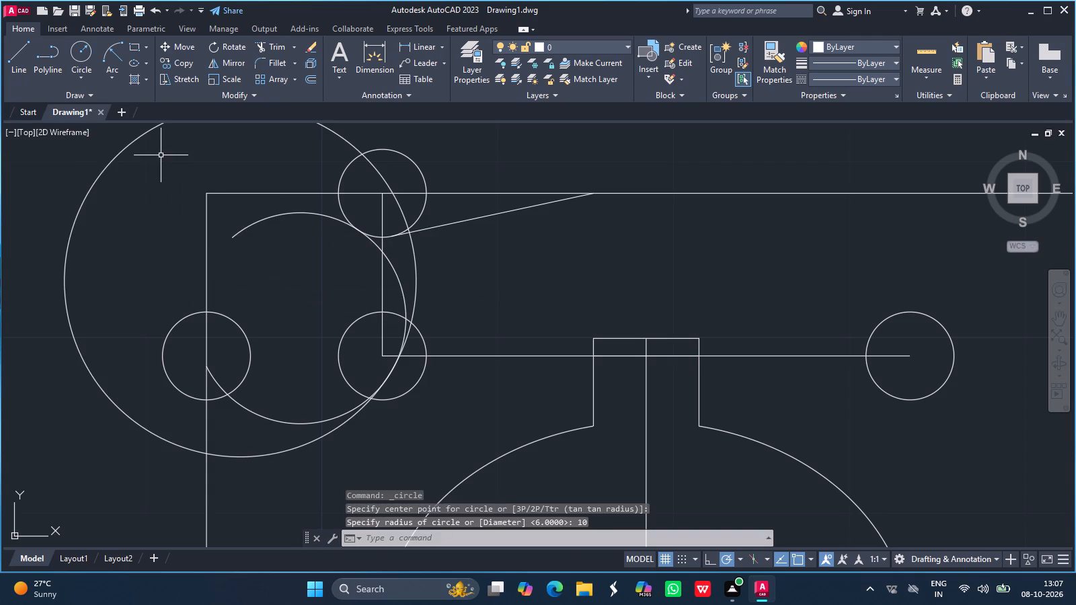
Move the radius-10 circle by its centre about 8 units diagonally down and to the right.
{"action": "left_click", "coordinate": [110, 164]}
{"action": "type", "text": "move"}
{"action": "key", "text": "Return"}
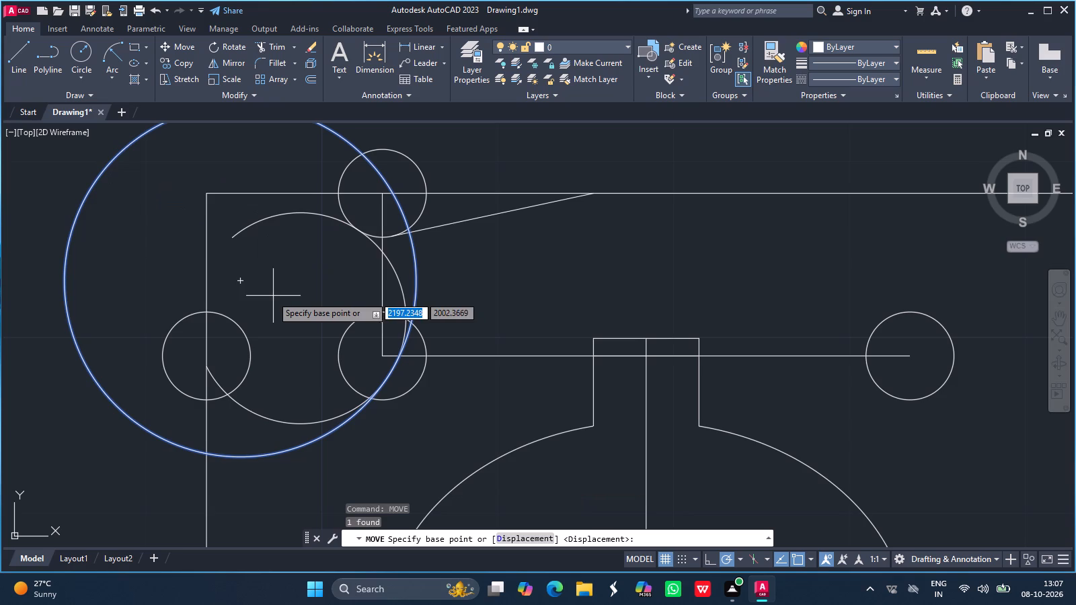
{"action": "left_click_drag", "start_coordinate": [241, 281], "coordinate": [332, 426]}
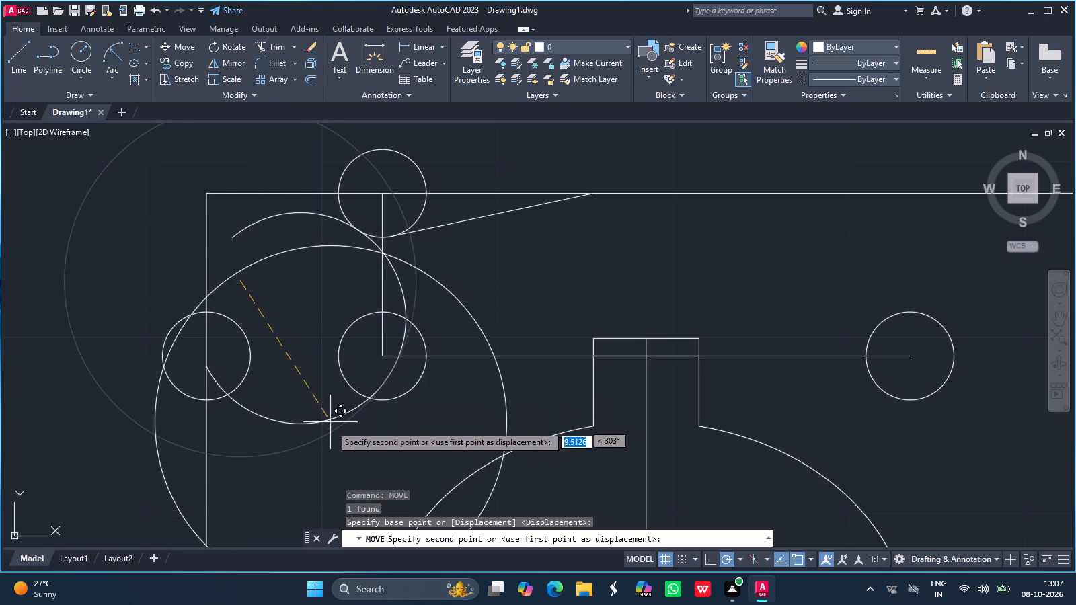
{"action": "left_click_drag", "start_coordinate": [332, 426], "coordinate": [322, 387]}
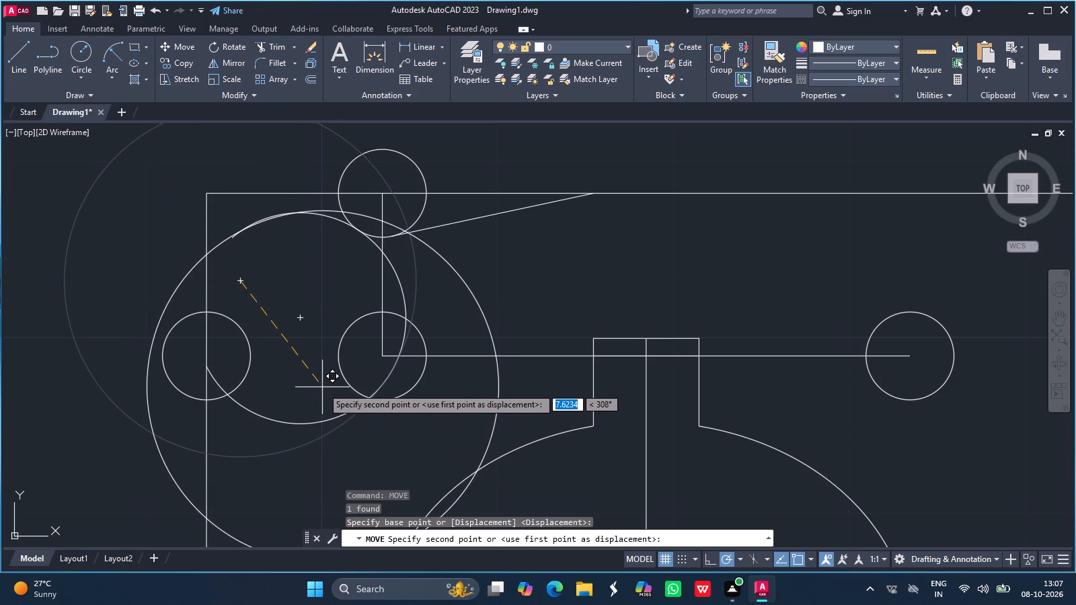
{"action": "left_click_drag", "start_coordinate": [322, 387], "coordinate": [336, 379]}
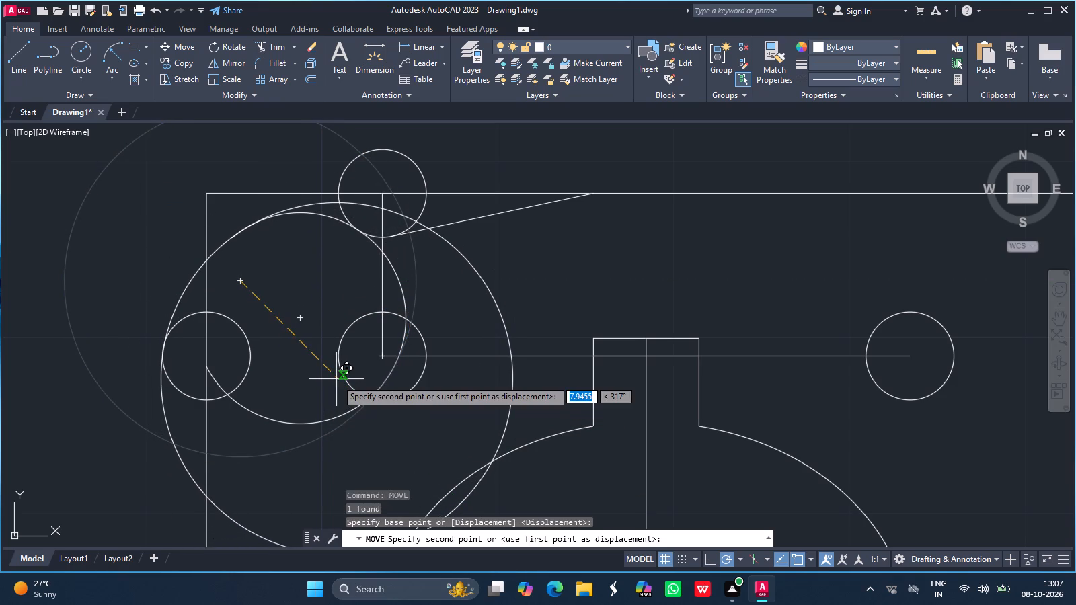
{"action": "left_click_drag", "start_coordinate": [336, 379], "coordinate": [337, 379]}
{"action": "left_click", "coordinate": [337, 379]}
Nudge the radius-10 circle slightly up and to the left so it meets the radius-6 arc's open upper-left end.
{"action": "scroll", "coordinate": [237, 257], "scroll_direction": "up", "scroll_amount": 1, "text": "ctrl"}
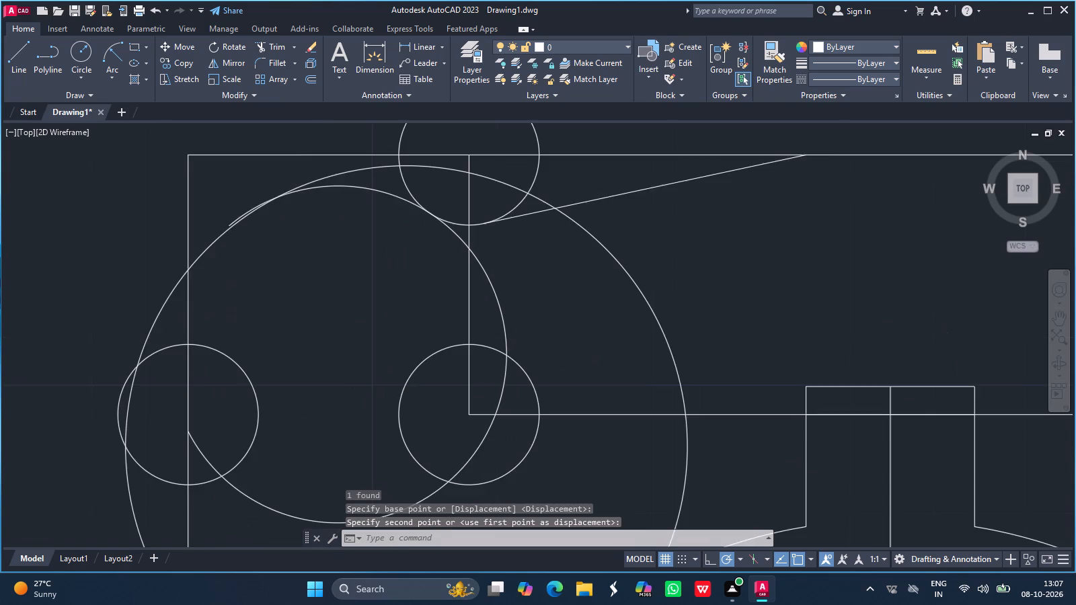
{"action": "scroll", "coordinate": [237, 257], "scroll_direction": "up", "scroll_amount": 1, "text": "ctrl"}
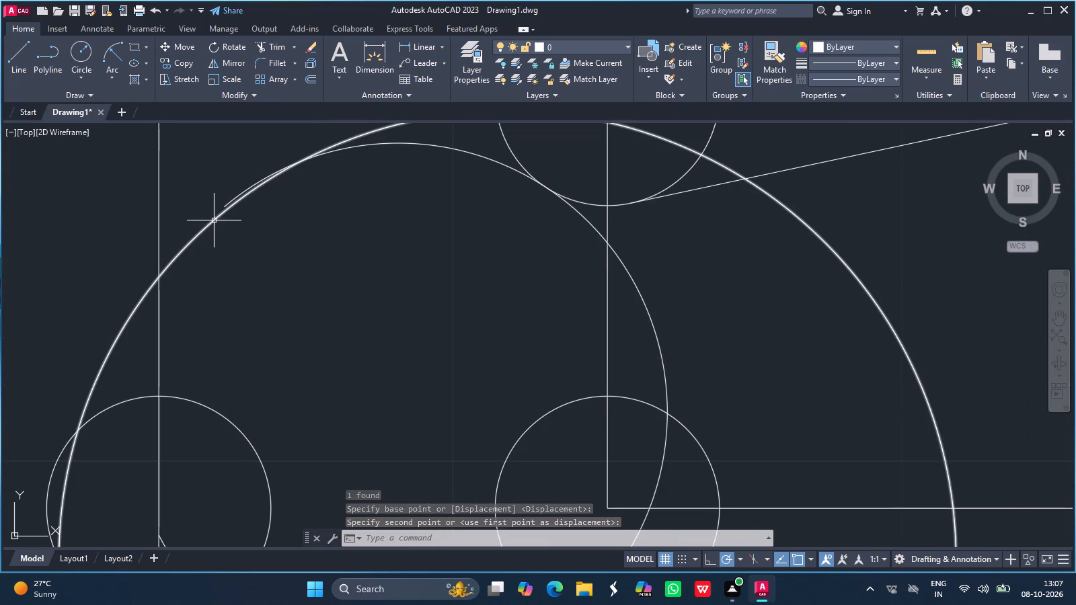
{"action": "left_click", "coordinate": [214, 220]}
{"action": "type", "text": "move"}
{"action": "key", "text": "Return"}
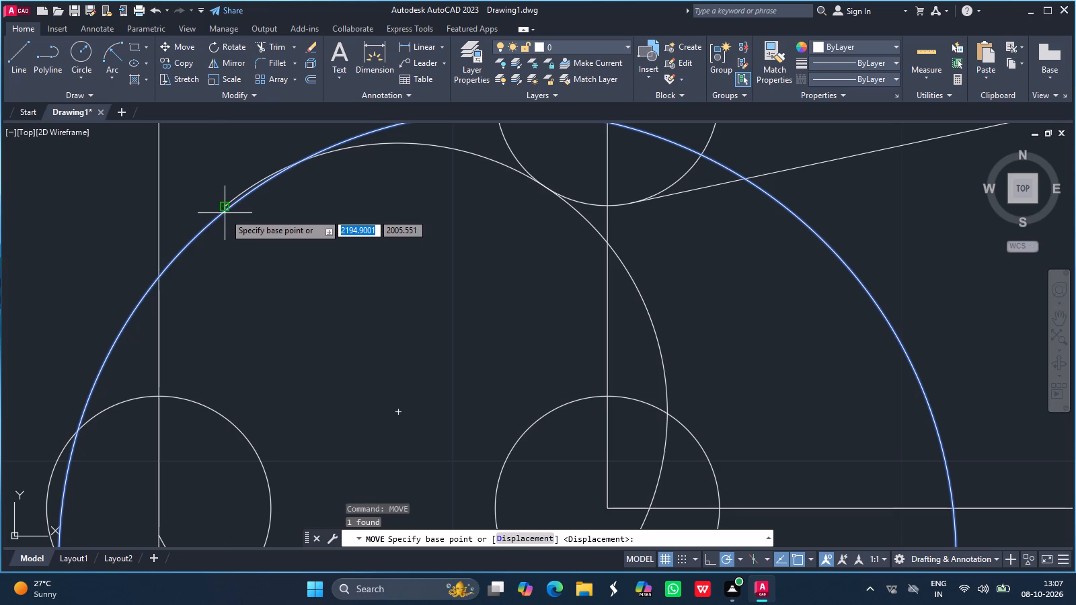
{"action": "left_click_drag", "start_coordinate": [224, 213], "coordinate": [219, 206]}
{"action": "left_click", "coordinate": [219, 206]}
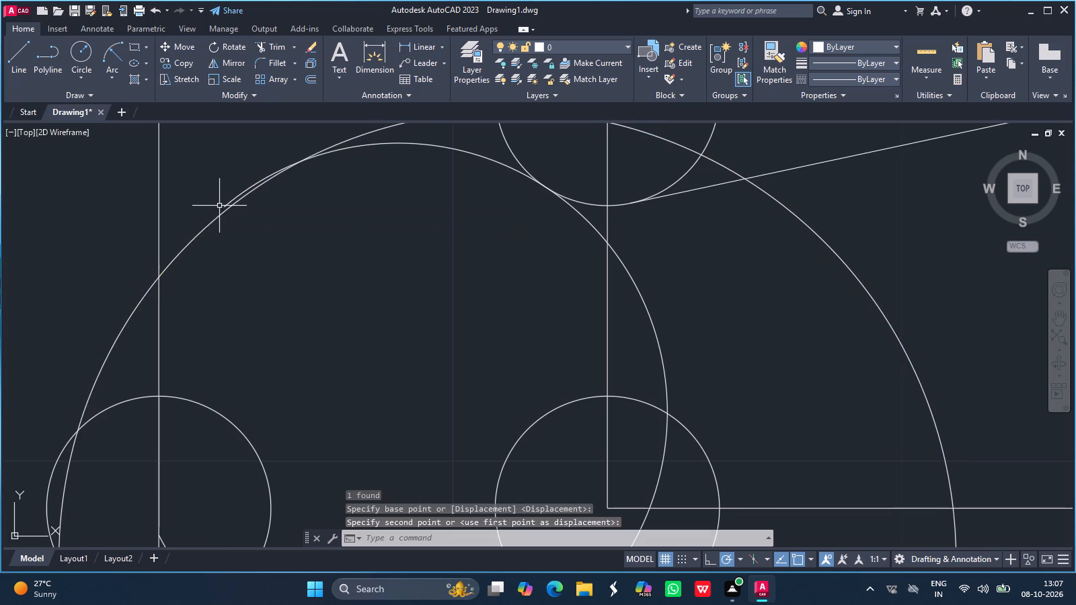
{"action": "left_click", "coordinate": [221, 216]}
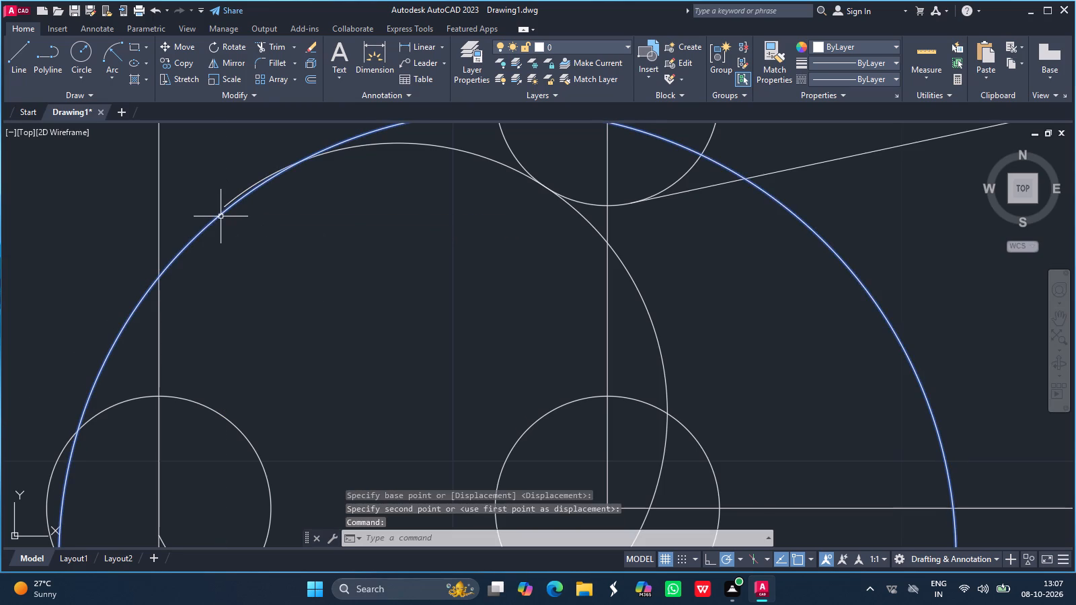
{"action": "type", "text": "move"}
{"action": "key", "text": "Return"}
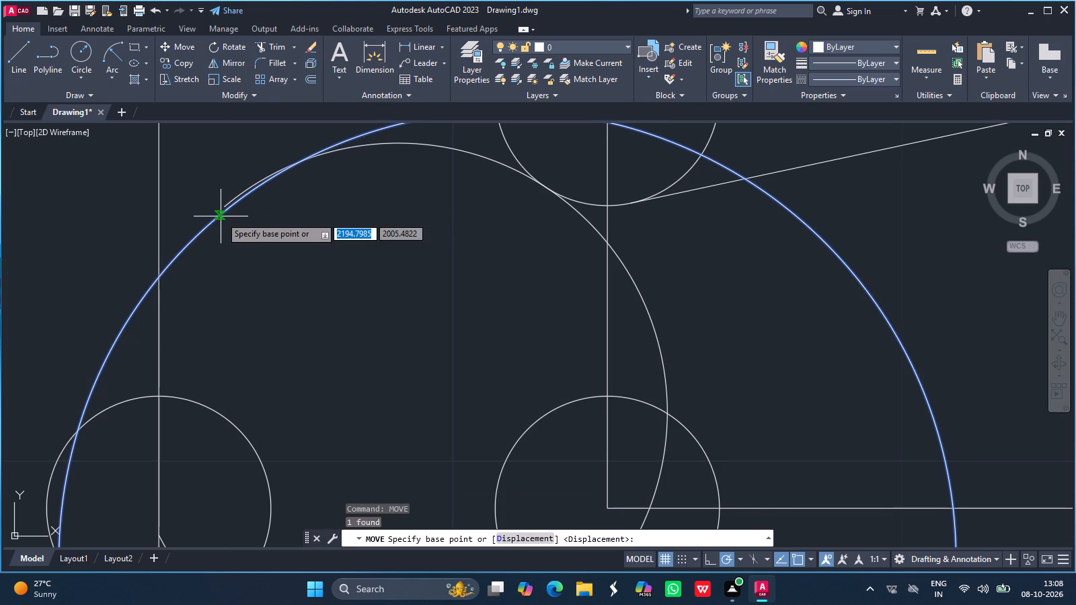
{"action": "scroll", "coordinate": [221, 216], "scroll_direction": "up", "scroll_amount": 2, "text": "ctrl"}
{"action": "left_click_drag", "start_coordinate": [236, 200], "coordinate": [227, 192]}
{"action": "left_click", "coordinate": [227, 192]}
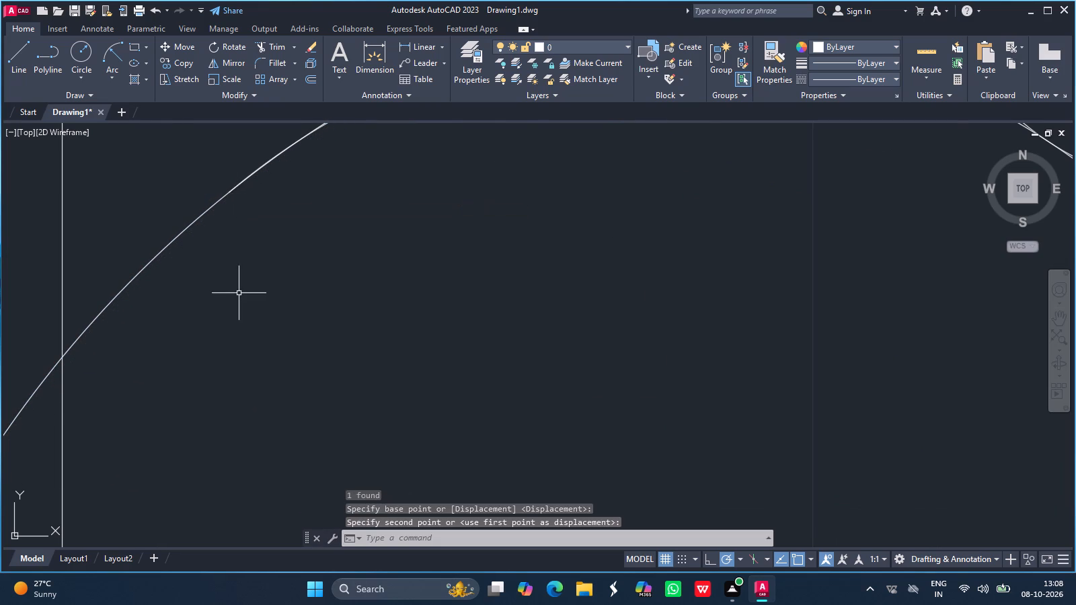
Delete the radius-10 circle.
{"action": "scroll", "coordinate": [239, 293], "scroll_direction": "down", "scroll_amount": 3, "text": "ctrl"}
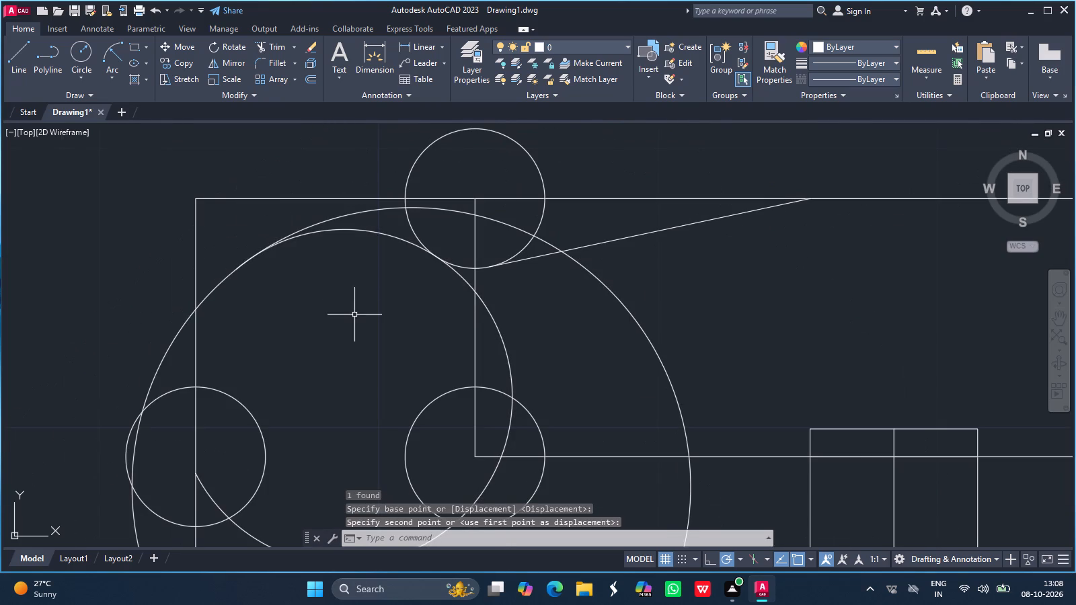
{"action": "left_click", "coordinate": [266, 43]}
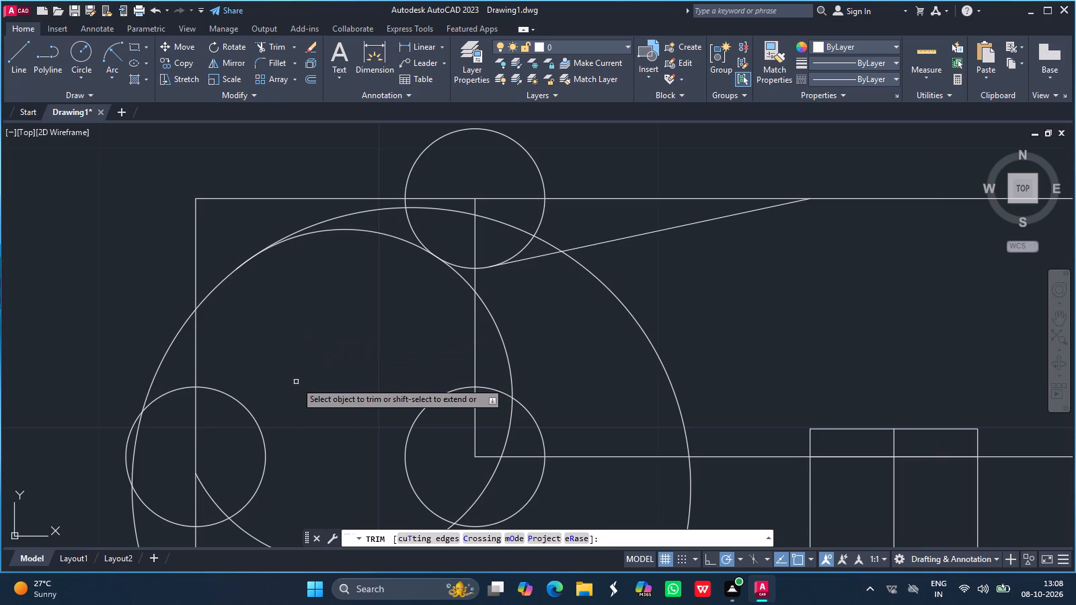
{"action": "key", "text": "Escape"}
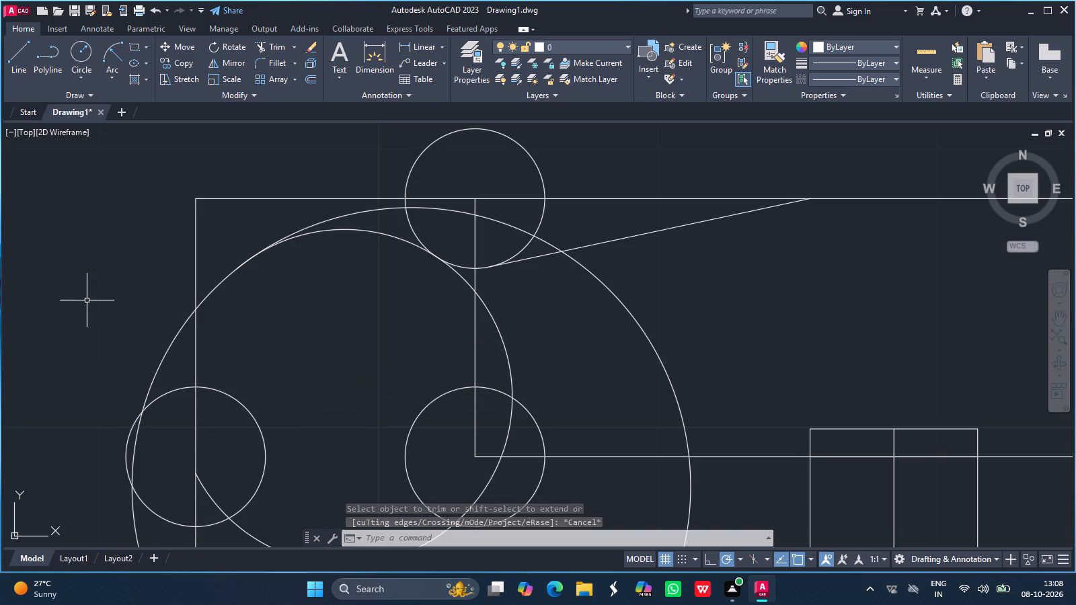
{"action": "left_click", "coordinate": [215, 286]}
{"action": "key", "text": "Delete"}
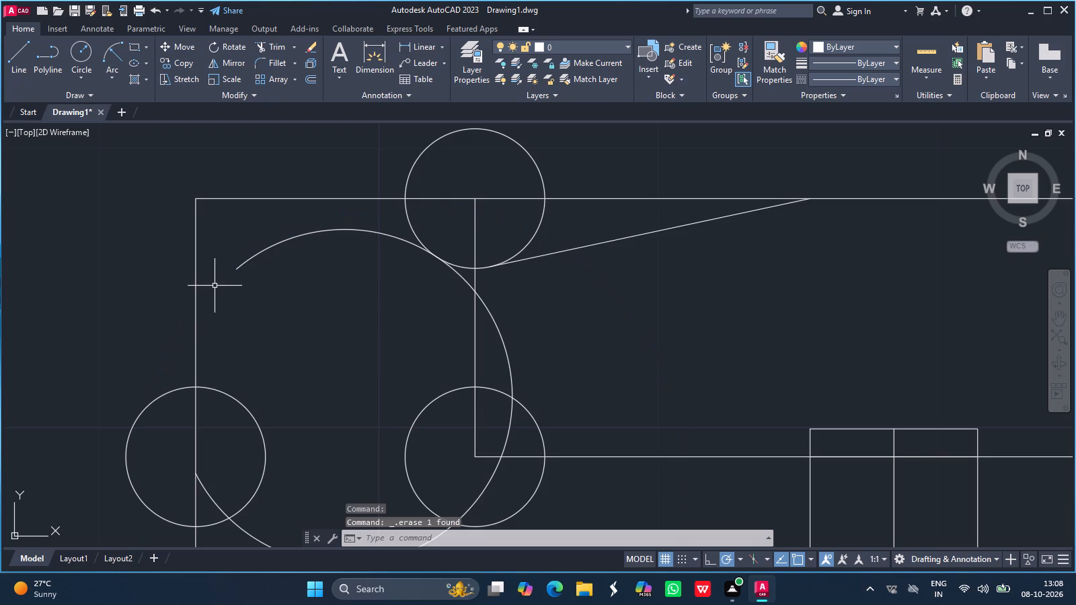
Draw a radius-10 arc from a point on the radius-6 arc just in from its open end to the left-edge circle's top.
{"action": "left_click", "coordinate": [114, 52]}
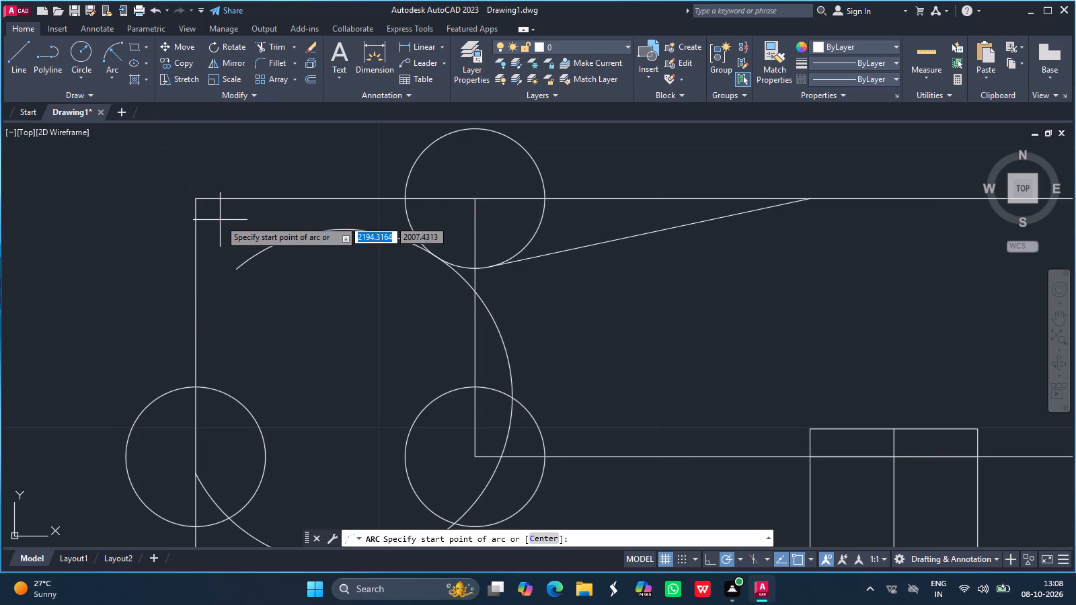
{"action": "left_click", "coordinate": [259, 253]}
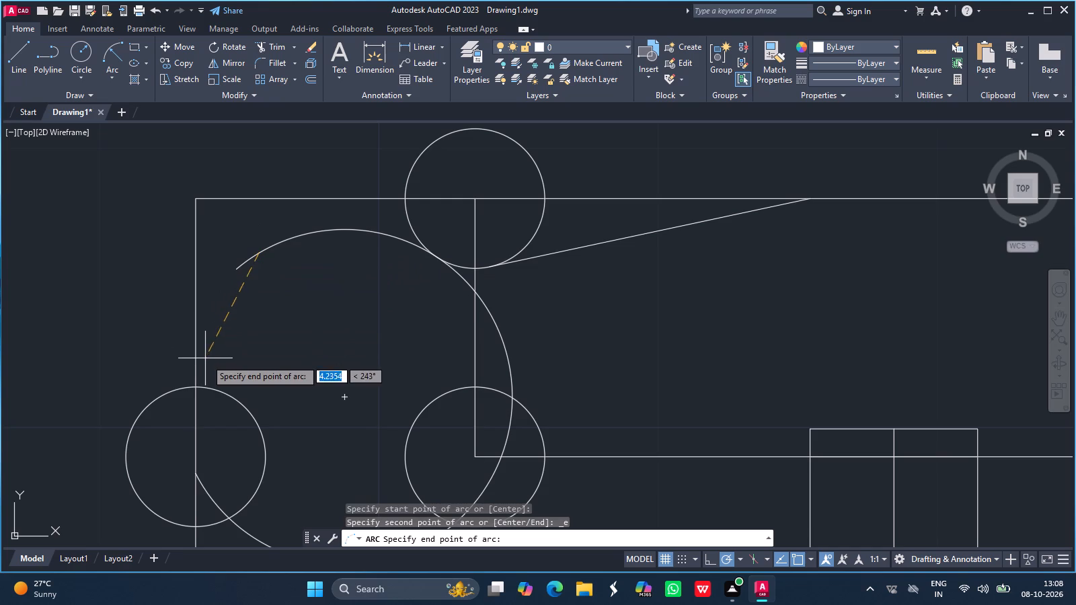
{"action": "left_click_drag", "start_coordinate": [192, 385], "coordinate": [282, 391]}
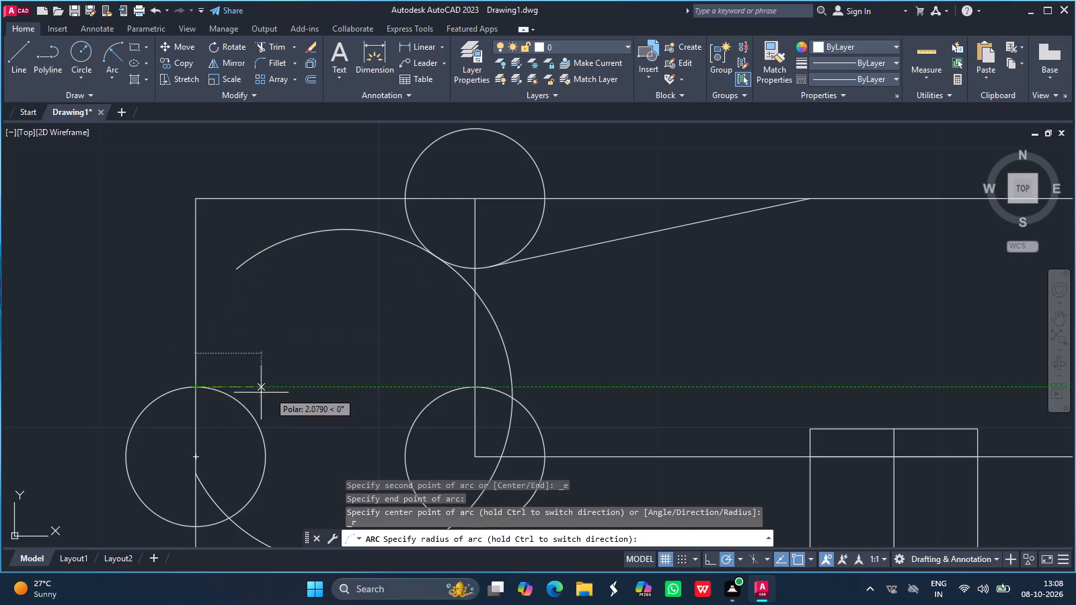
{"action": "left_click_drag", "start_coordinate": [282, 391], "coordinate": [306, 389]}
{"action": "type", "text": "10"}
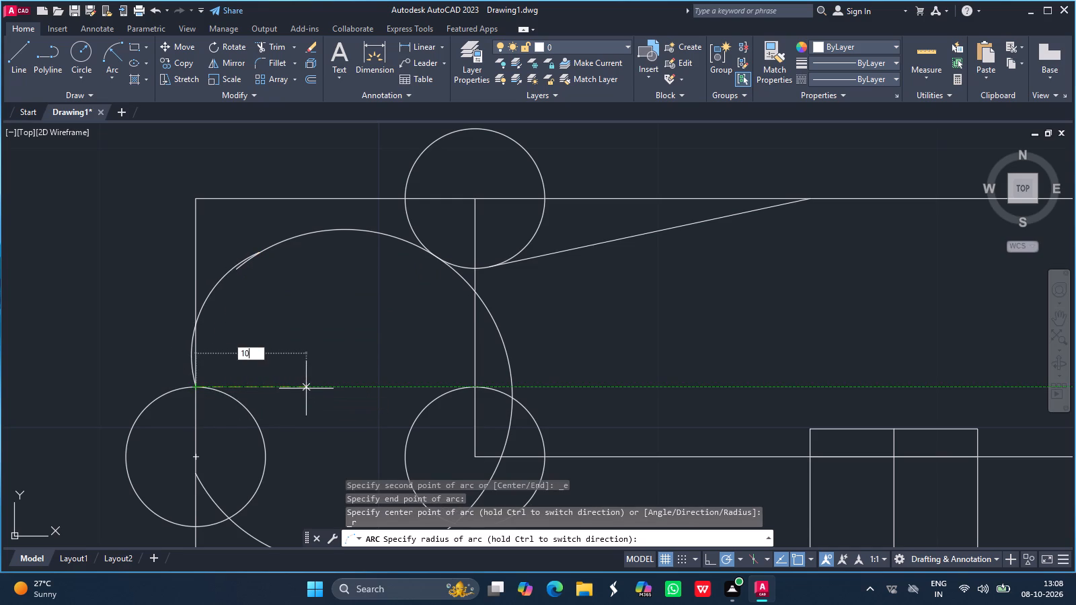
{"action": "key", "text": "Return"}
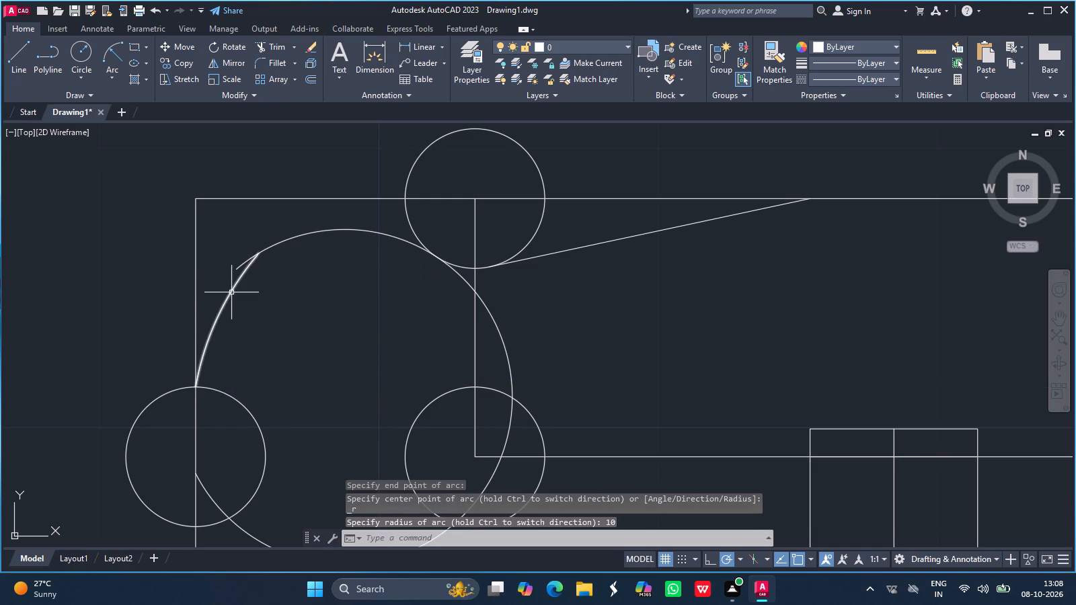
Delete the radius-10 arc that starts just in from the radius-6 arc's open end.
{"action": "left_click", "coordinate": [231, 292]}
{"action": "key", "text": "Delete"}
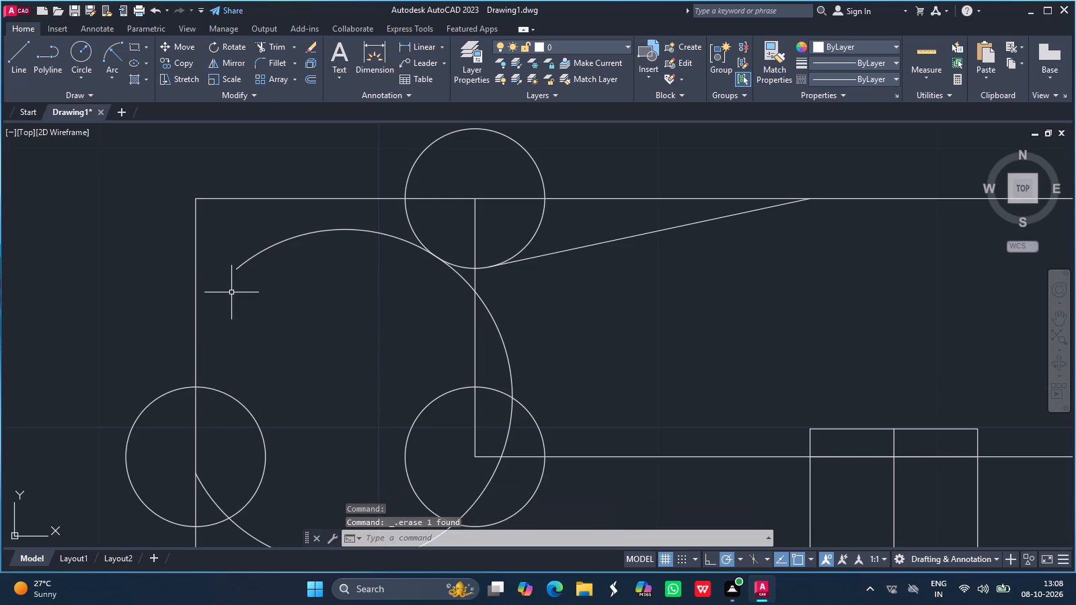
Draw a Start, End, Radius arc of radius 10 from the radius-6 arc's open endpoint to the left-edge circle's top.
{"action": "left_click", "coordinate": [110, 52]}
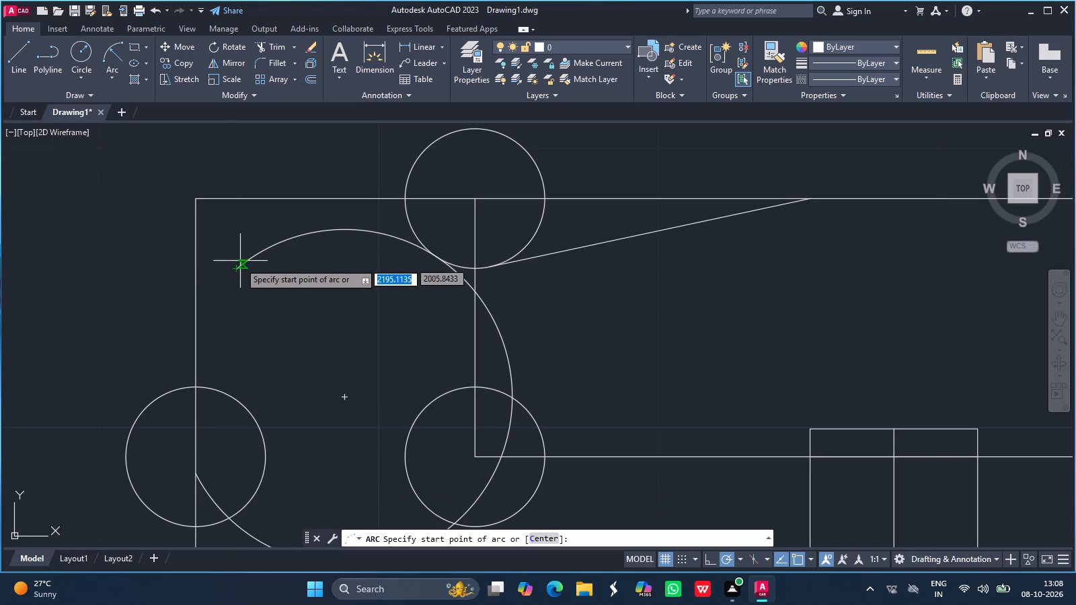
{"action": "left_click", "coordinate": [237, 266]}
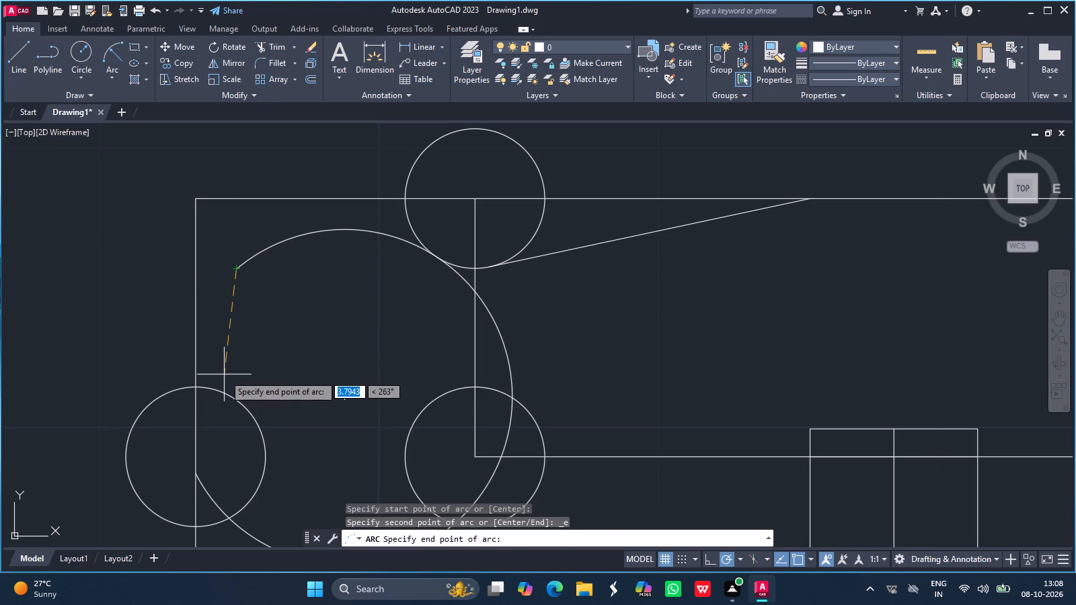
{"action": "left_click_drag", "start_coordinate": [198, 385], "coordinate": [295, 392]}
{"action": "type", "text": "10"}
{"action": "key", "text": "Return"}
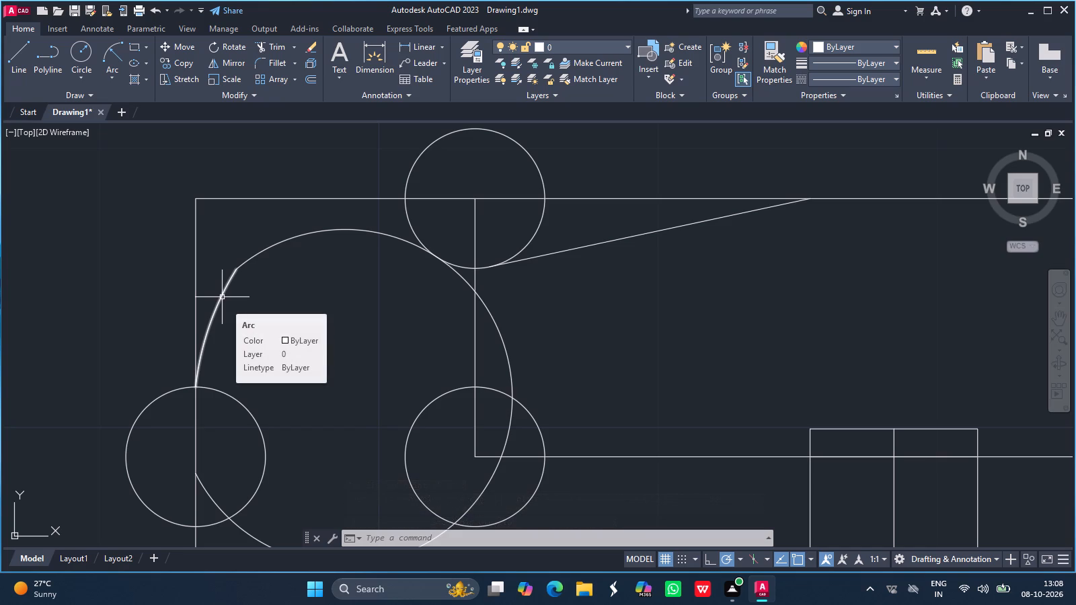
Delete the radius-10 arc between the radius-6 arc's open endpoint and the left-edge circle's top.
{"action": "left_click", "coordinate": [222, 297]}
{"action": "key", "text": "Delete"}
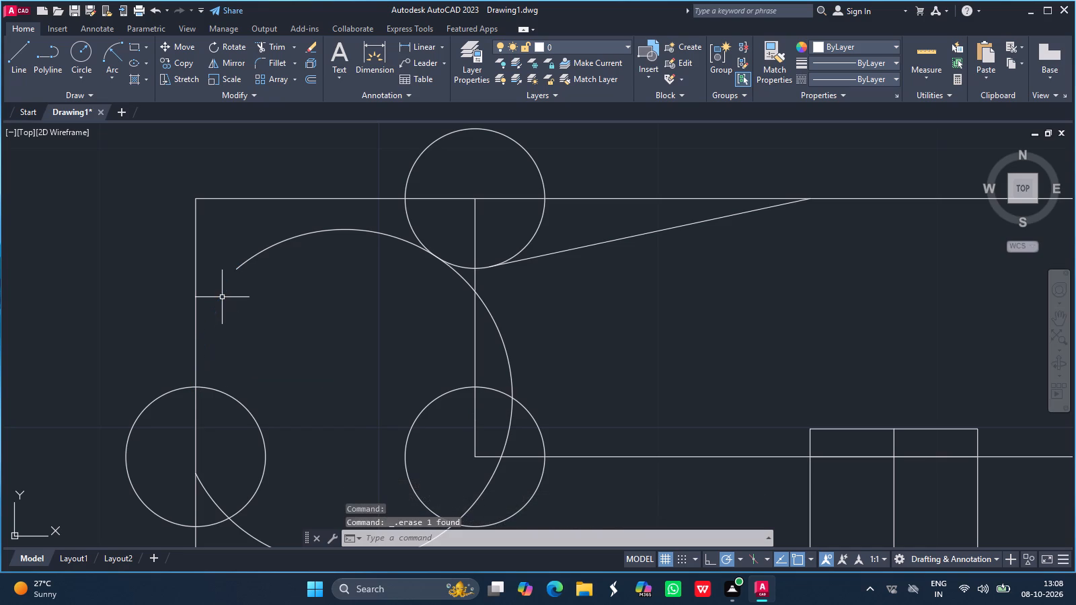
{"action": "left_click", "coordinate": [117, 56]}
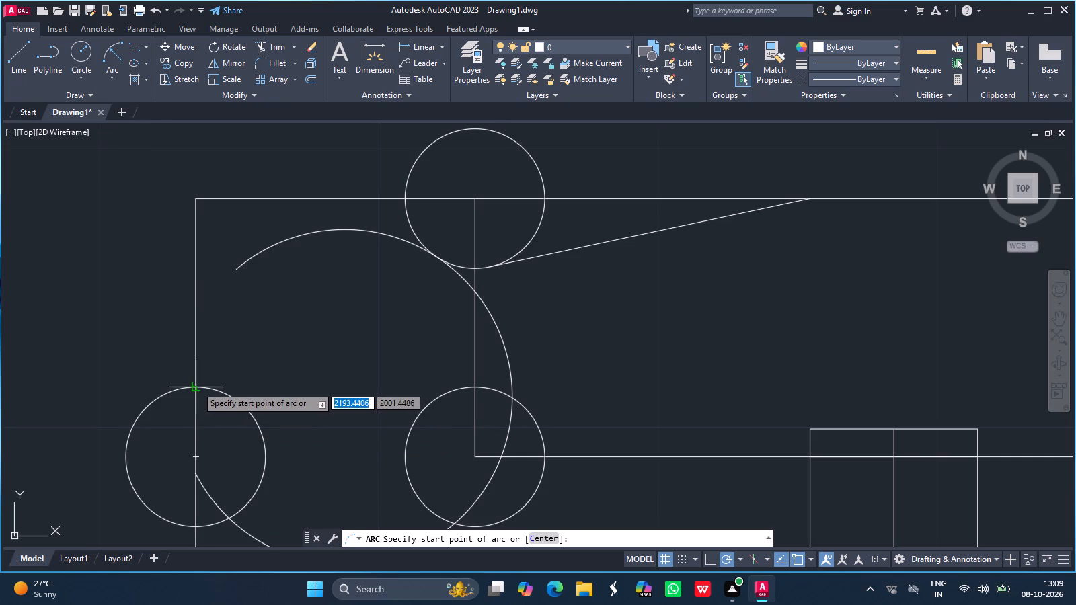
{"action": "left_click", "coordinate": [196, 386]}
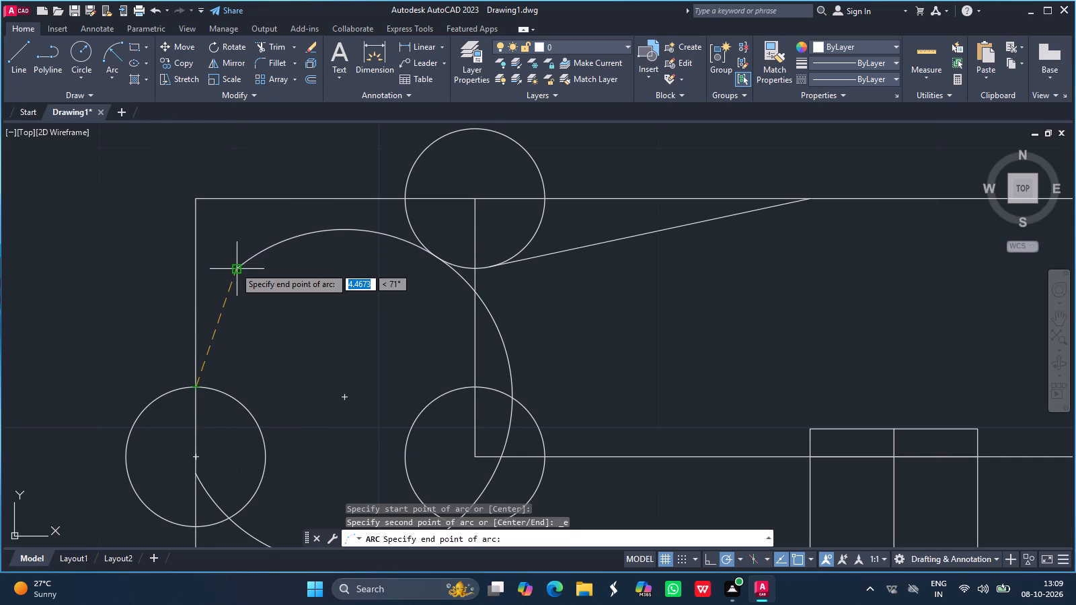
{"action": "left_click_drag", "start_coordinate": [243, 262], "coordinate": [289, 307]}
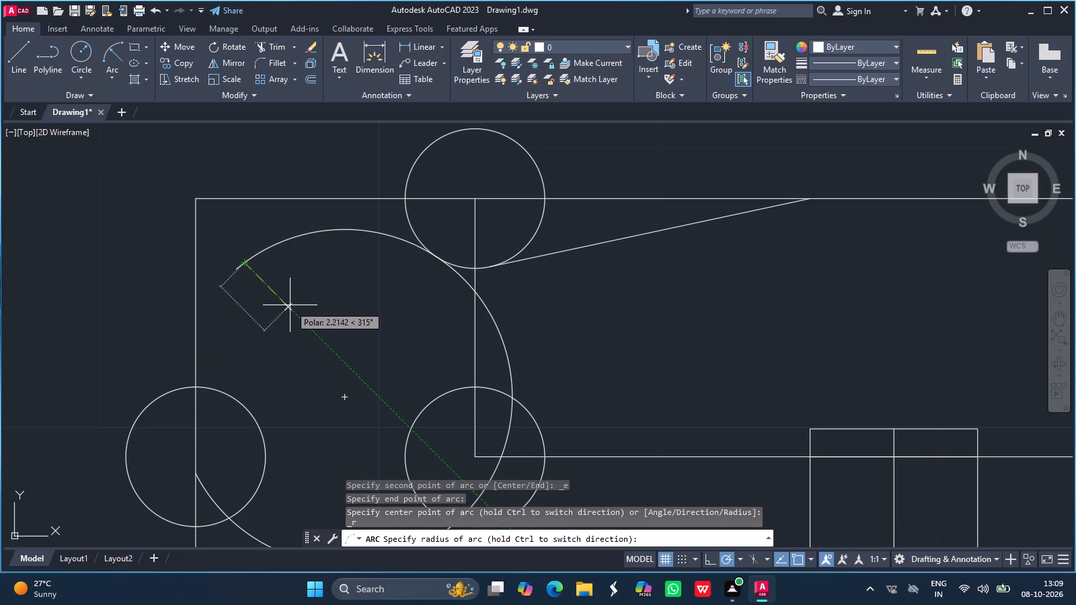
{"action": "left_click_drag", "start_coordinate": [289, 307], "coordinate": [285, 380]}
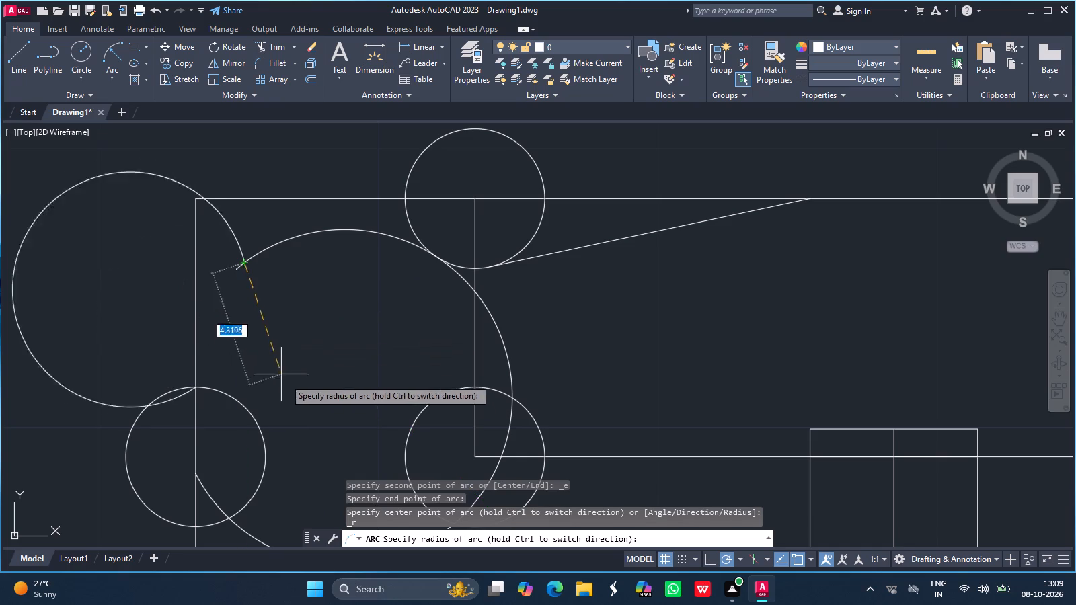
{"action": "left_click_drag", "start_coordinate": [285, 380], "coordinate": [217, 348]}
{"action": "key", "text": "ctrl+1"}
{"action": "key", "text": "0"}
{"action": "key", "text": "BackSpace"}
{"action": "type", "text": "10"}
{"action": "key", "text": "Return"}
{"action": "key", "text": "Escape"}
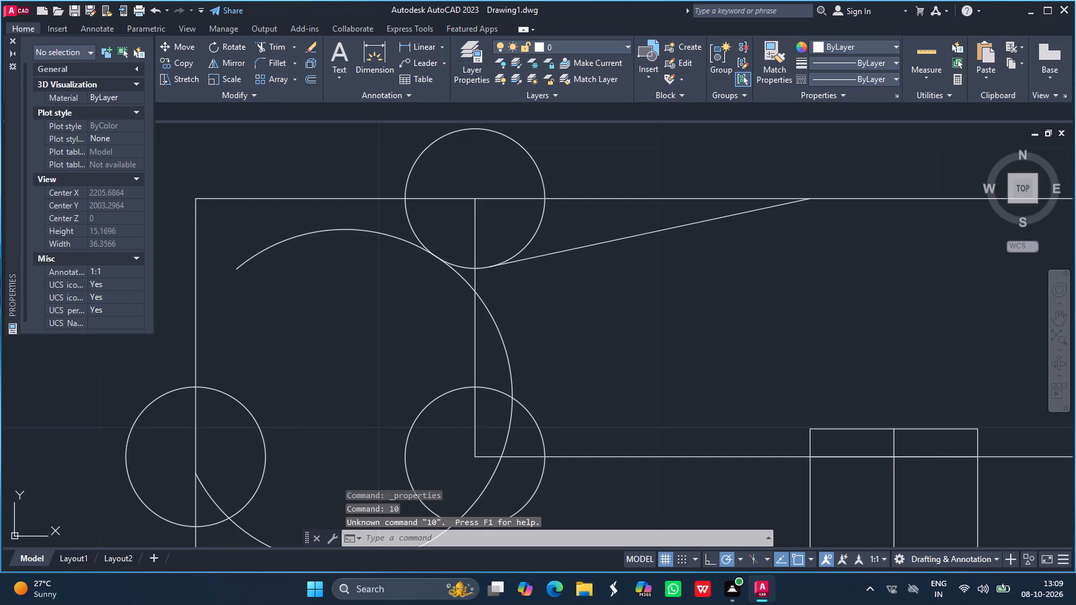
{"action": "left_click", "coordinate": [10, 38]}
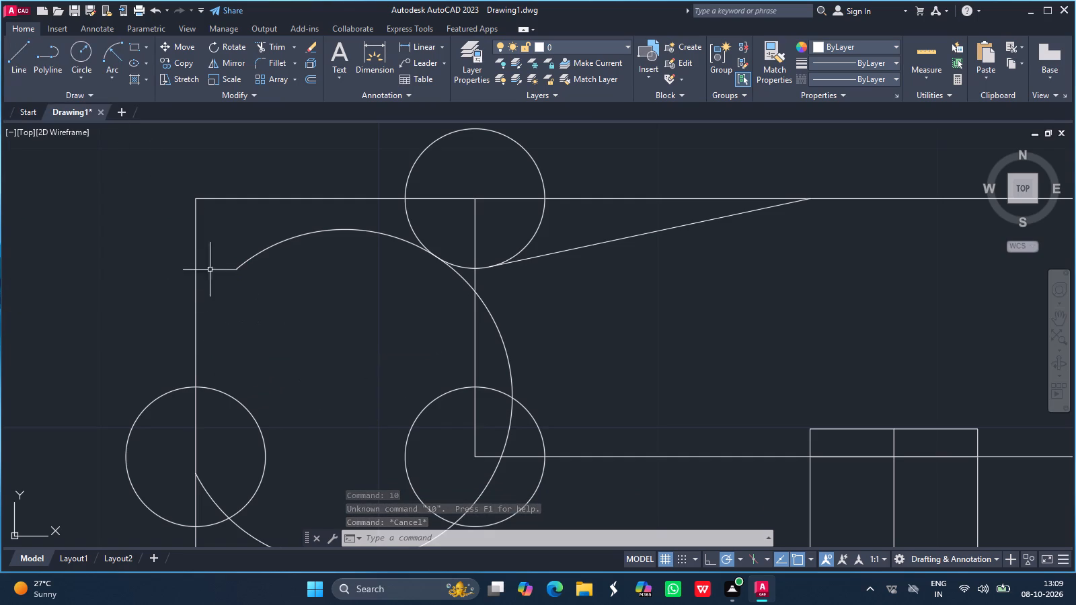
Draw a circle of radius 10 centred just outside the plate's left edge, above the left-edge circle.
{"action": "left_click", "coordinate": [83, 54]}
{"action": "left_click_drag", "start_coordinate": [173, 314], "coordinate": [149, 292]}
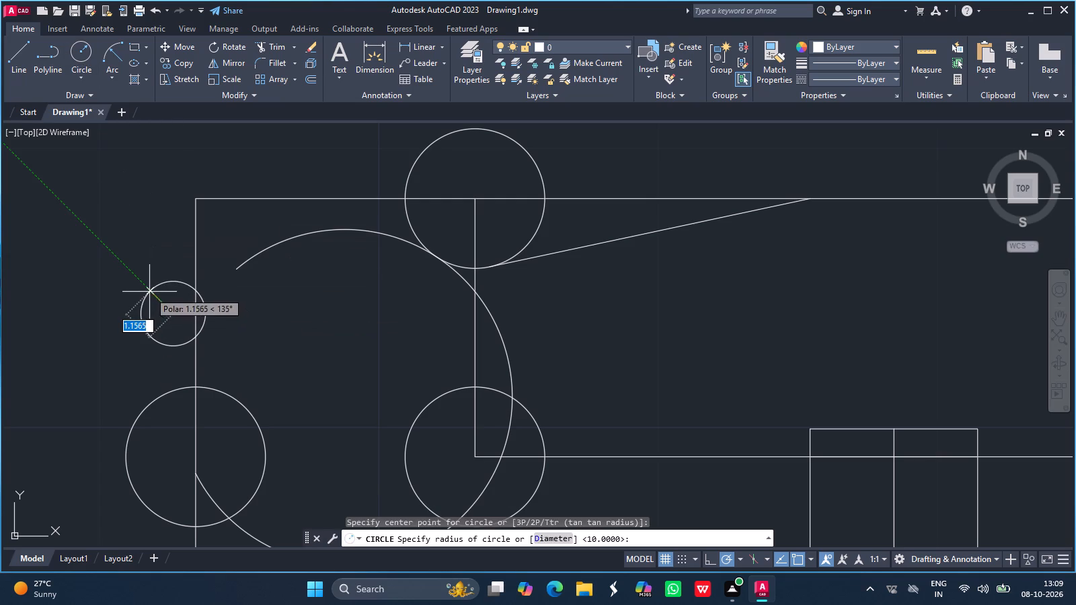
{"action": "type", "text": "10"}
{"action": "key", "text": "Return"}
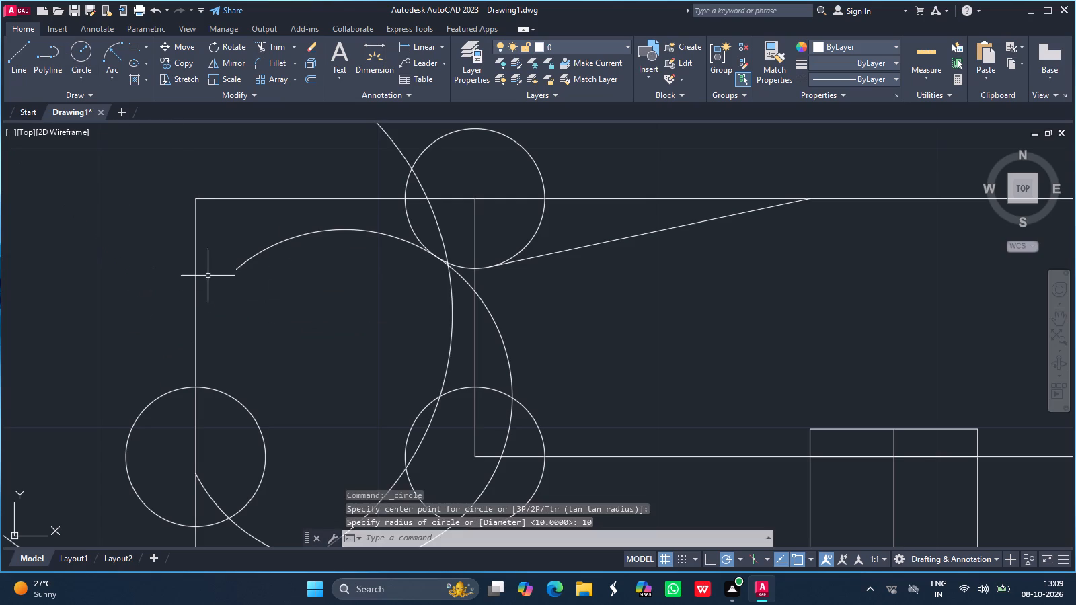
Move the radius-10 circle by its centre about 11 units onto the vertical line, just above the inner radius-2.5 circle.
{"action": "left_click", "coordinate": [394, 143]}
{"action": "type", "text": "move"}
{"action": "key", "text": "Return"}
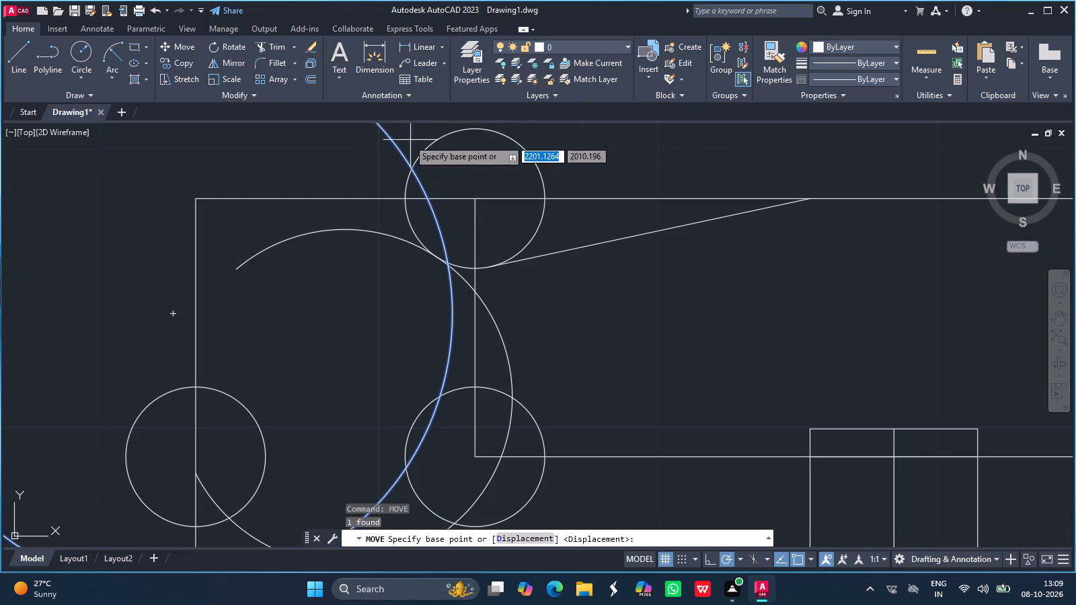
{"action": "scroll", "coordinate": [282, 264], "scroll_direction": "down", "scroll_amount": 3, "text": "ctrl"}
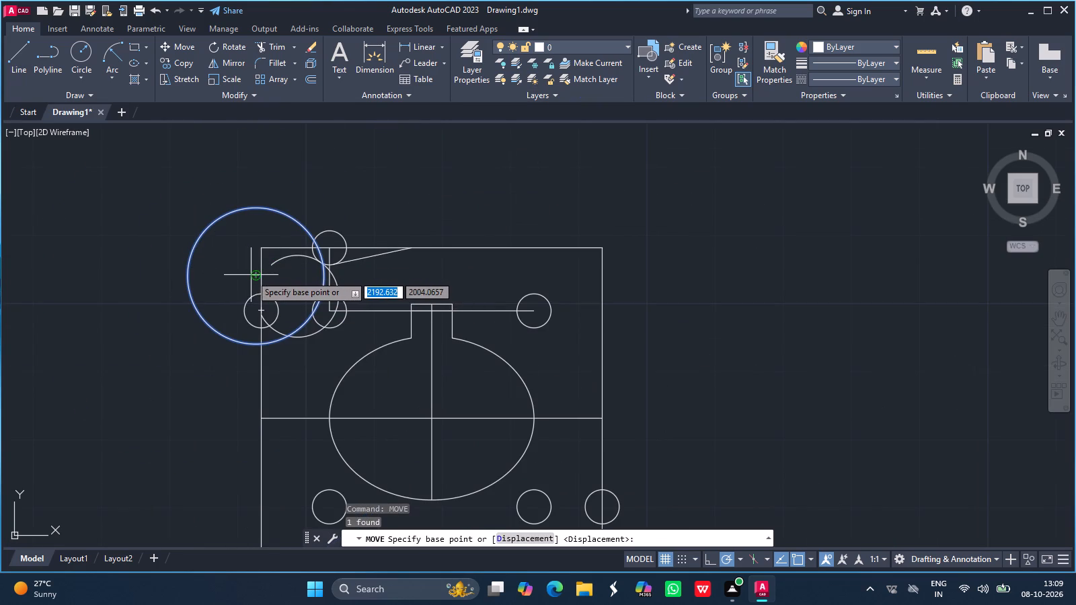
{"action": "left_click_drag", "start_coordinate": [254, 276], "coordinate": [316, 331]}
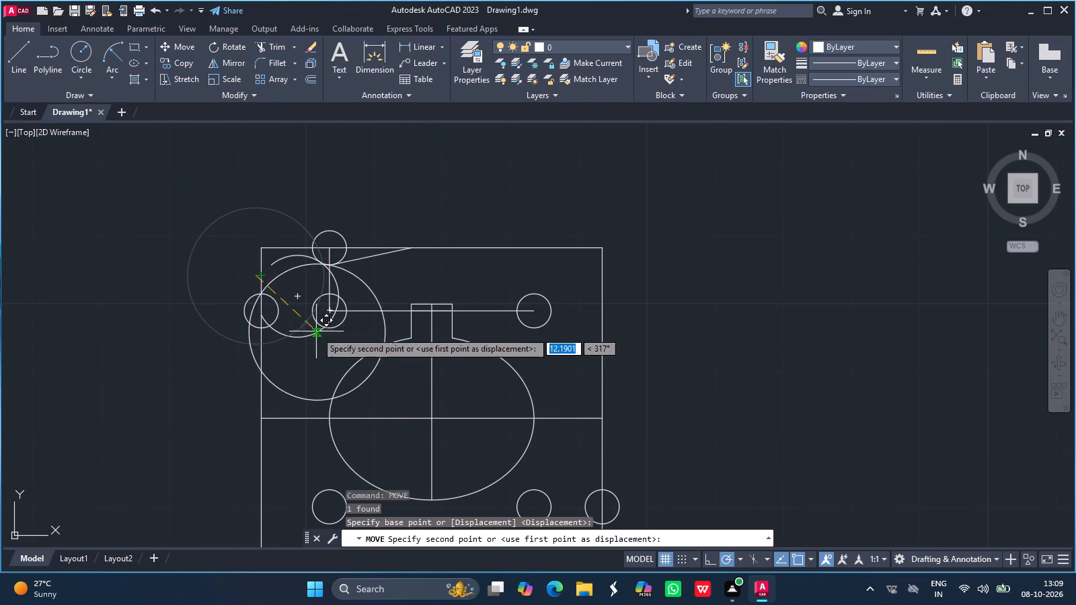
{"action": "left_click_drag", "start_coordinate": [316, 331], "coordinate": [328, 296]}
{"action": "scroll", "coordinate": [328, 296], "scroll_direction": "up", "scroll_amount": 3, "text": "ctrl"}
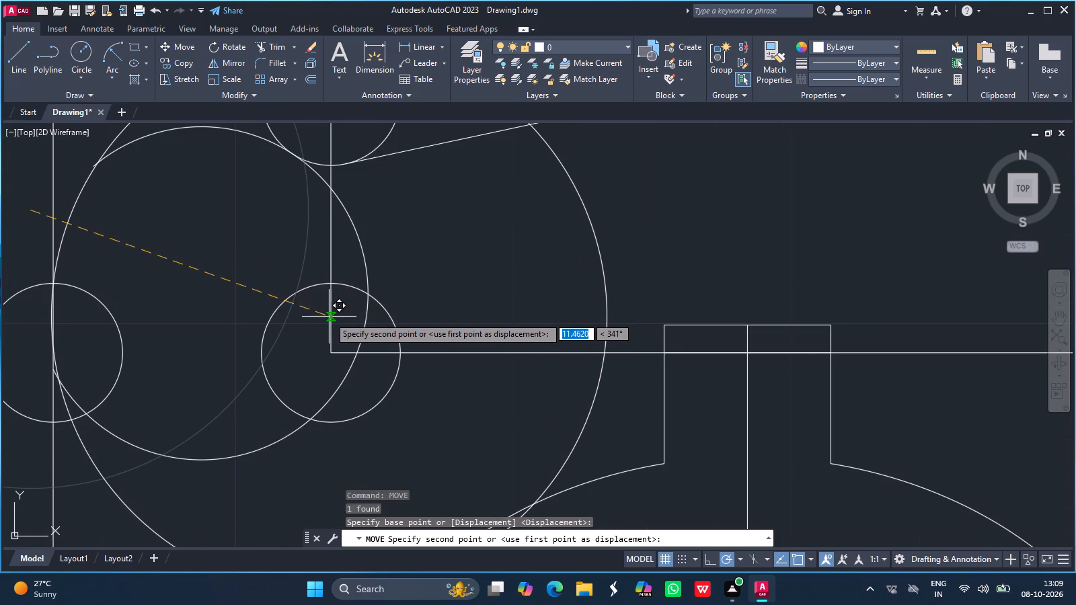
{"action": "left_click", "coordinate": [331, 268]}
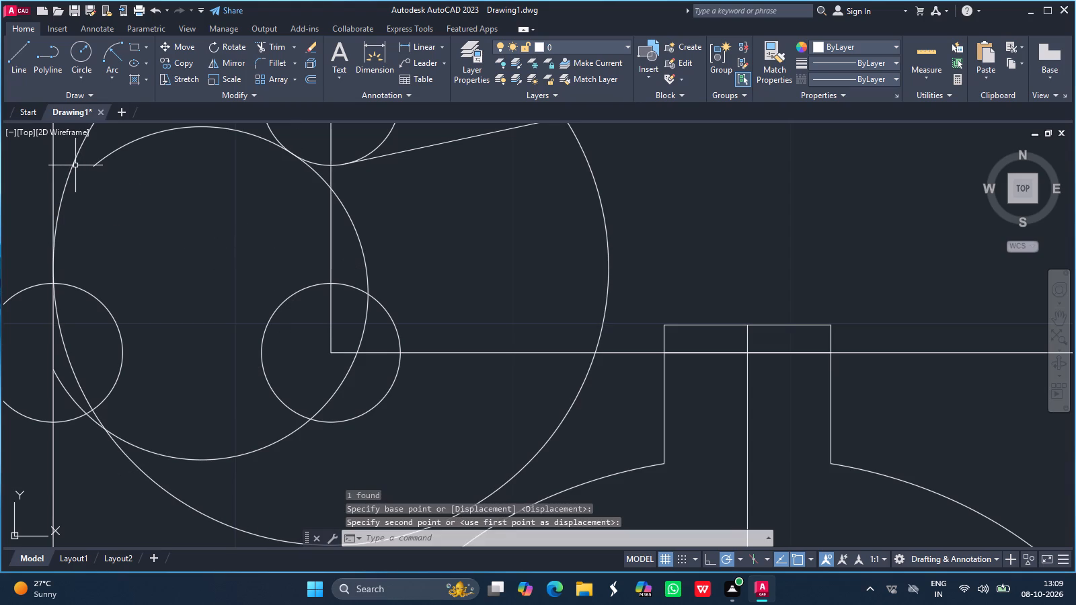
Move the radius-10 circle by its centre about 1.69 units straight down along the vertical line.
{"action": "left_click", "coordinate": [73, 165]}
{"action": "type", "text": "move"}
{"action": "key", "text": "Return"}
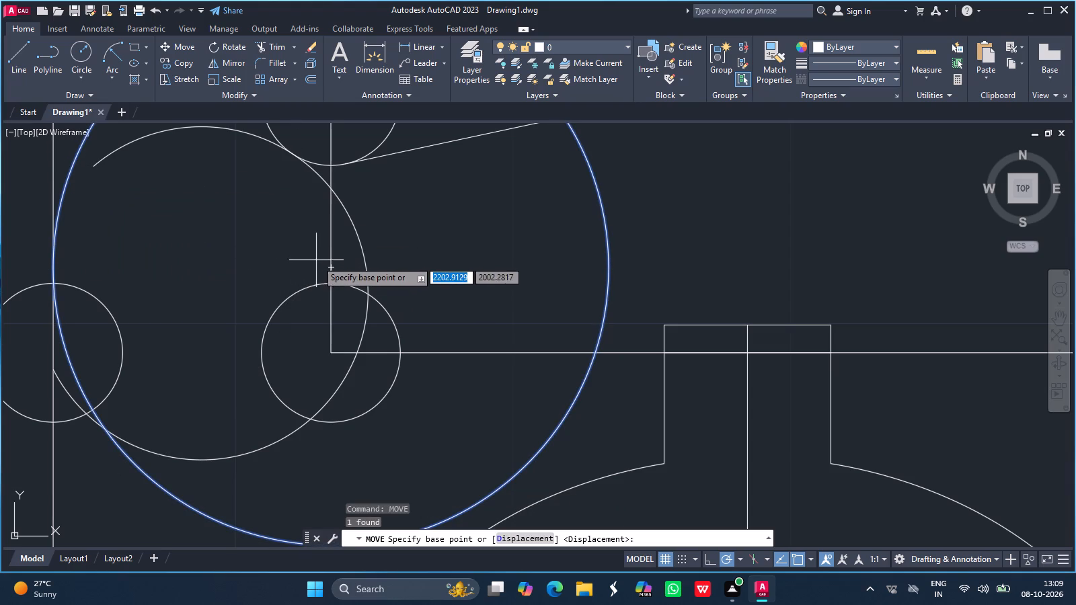
{"action": "left_click_drag", "start_coordinate": [329, 268], "coordinate": [315, 286]}
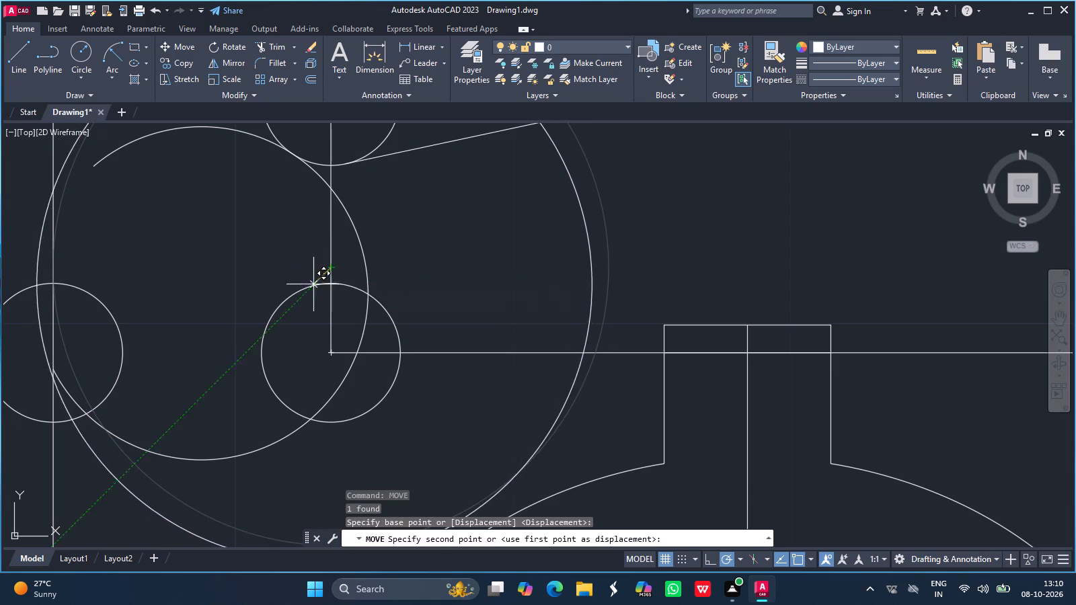
{"action": "left_click_drag", "start_coordinate": [315, 286], "coordinate": [322, 311]}
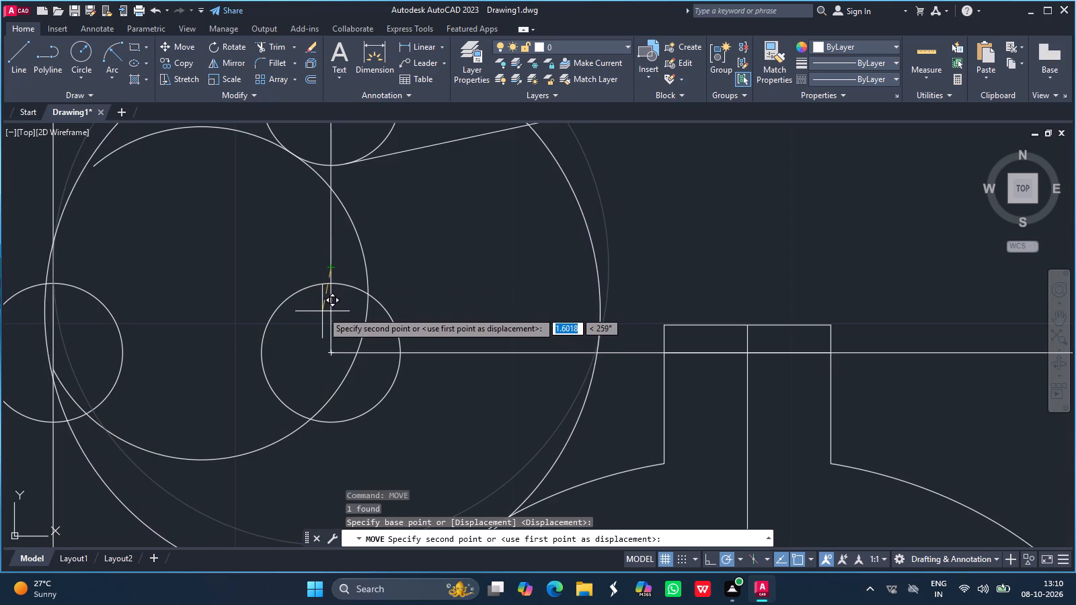
{"action": "left_click_drag", "start_coordinate": [322, 311], "coordinate": [325, 319]}
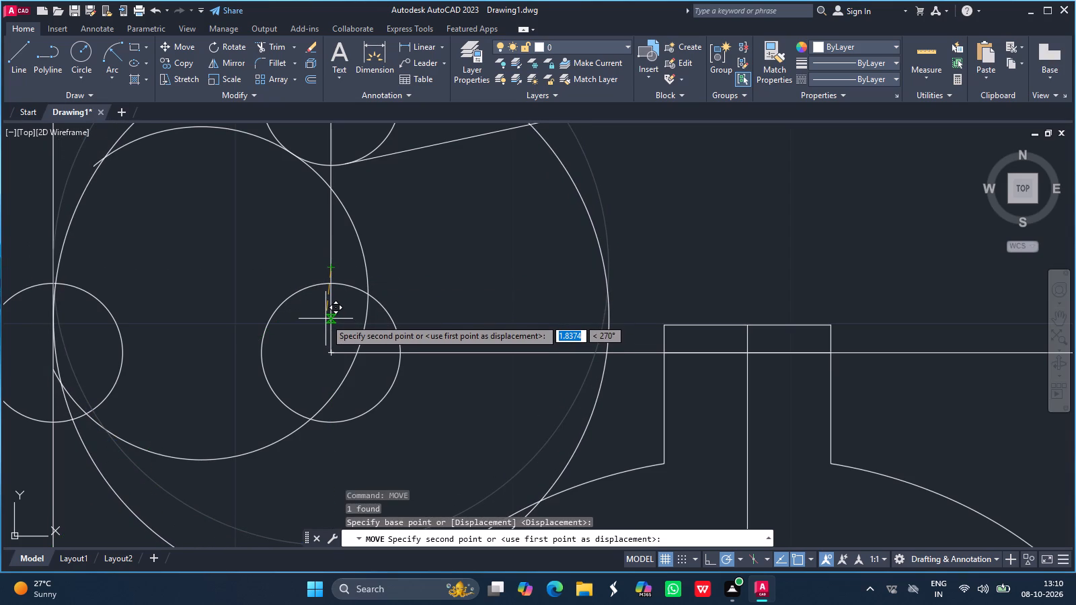
{"action": "left_click_drag", "start_coordinate": [325, 319], "coordinate": [320, 341]}
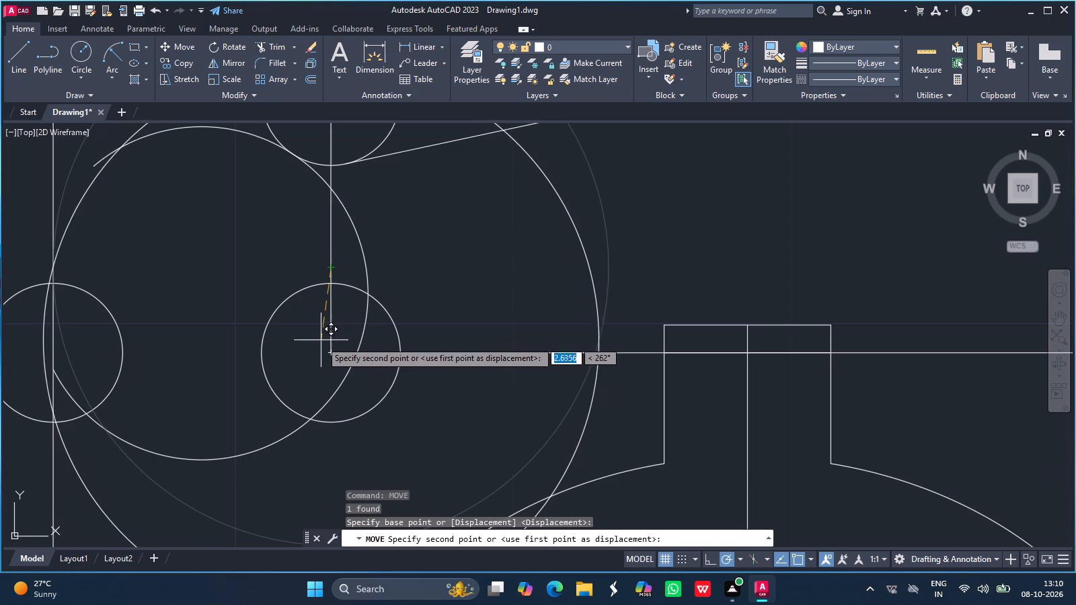
{"action": "left_click_drag", "start_coordinate": [320, 341], "coordinate": [293, 353]}
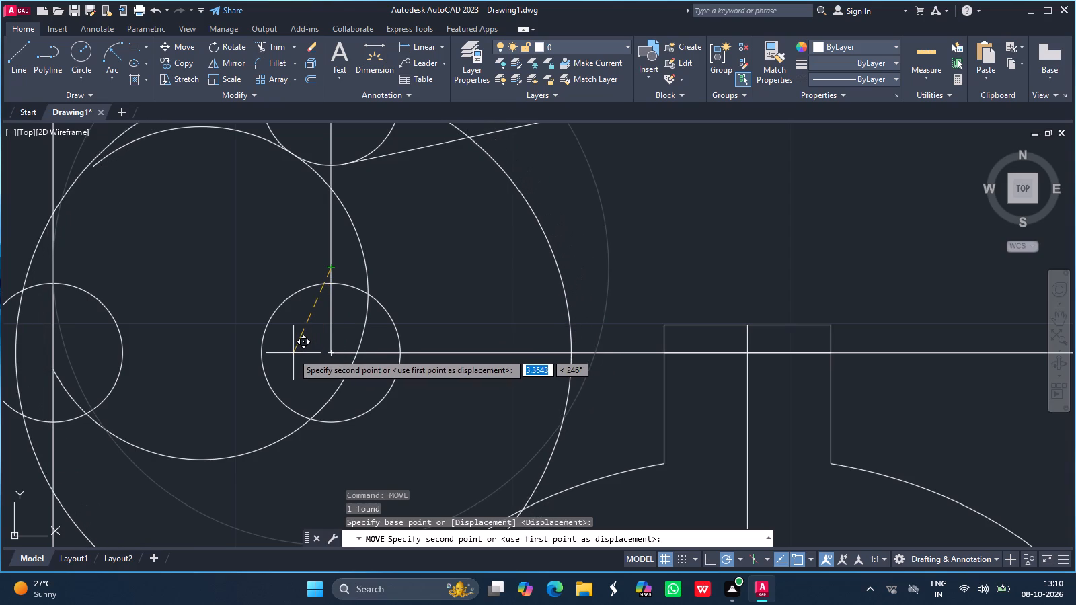
{"action": "left_click_drag", "start_coordinate": [293, 353], "coordinate": [366, 332]}
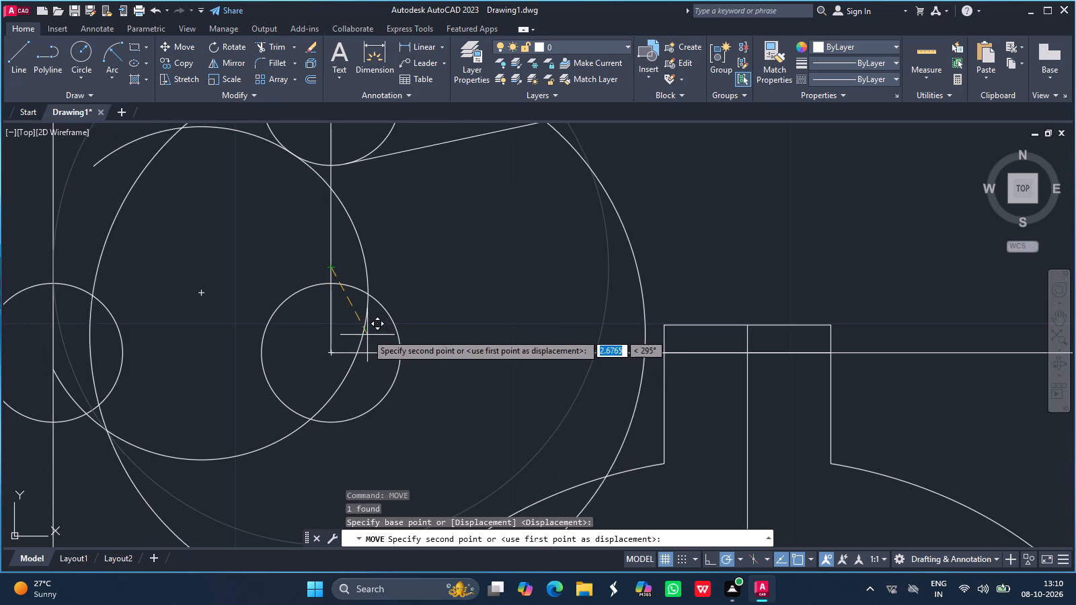
{"action": "left_click_drag", "start_coordinate": [366, 332], "coordinate": [333, 286]}
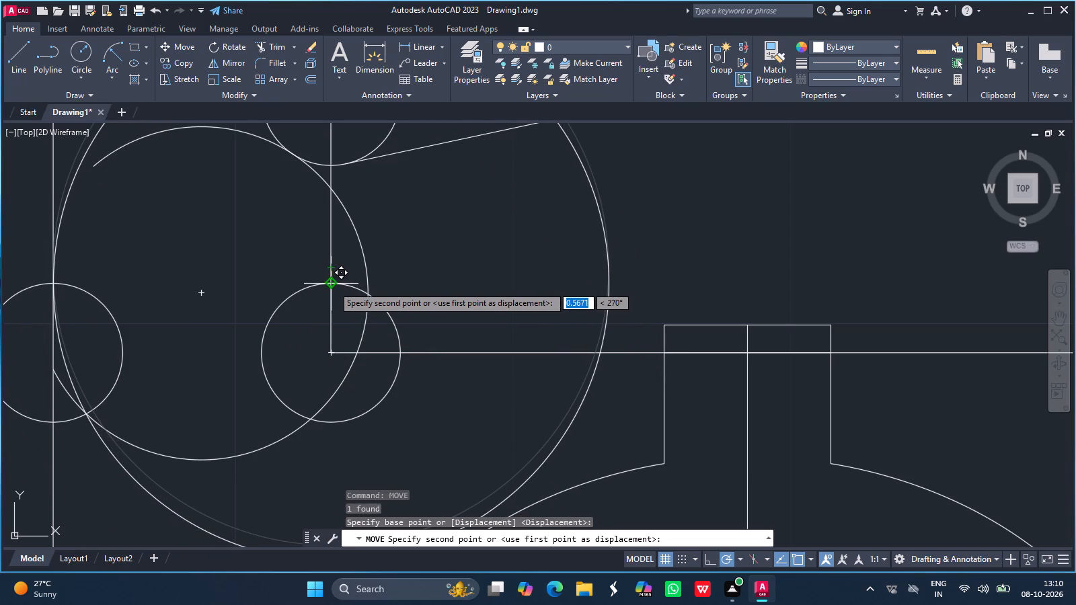
{"action": "left_click_drag", "start_coordinate": [333, 286], "coordinate": [334, 286]}
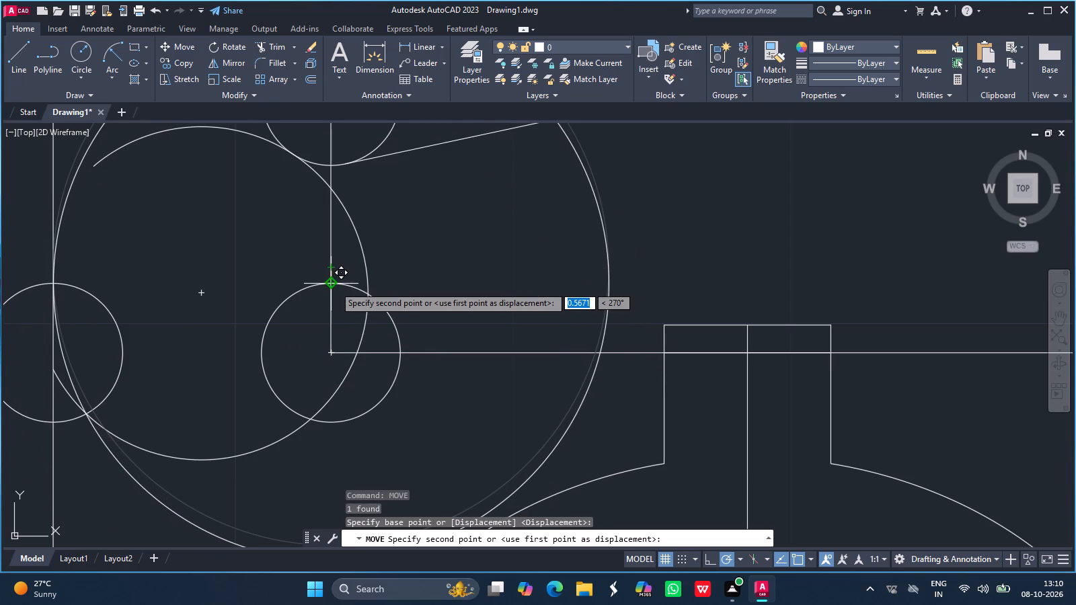
{"action": "scroll", "coordinate": [334, 286], "scroll_direction": "down", "scroll_amount": 1, "text": "ctrl"}
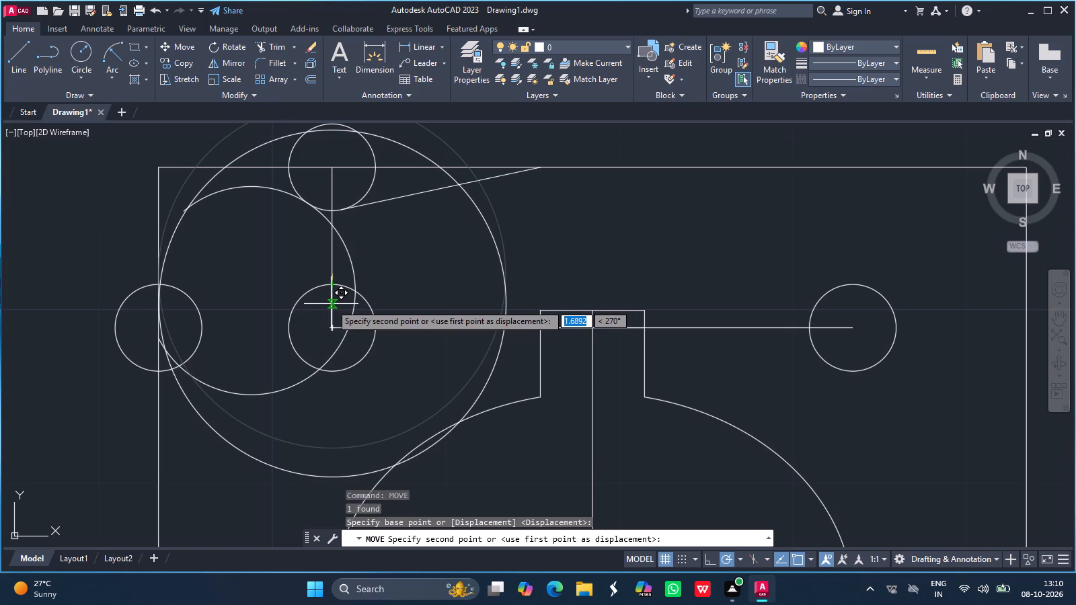
{"action": "left_click", "coordinate": [331, 304]}
Trim the radius-6 arc's stub and the radius-10 circle to leave its arc down to the left-edge circle, deleting the circle's leftover part.
{"action": "scroll", "coordinate": [238, 251], "scroll_direction": "up", "scroll_amount": 1, "text": "ctrl"}
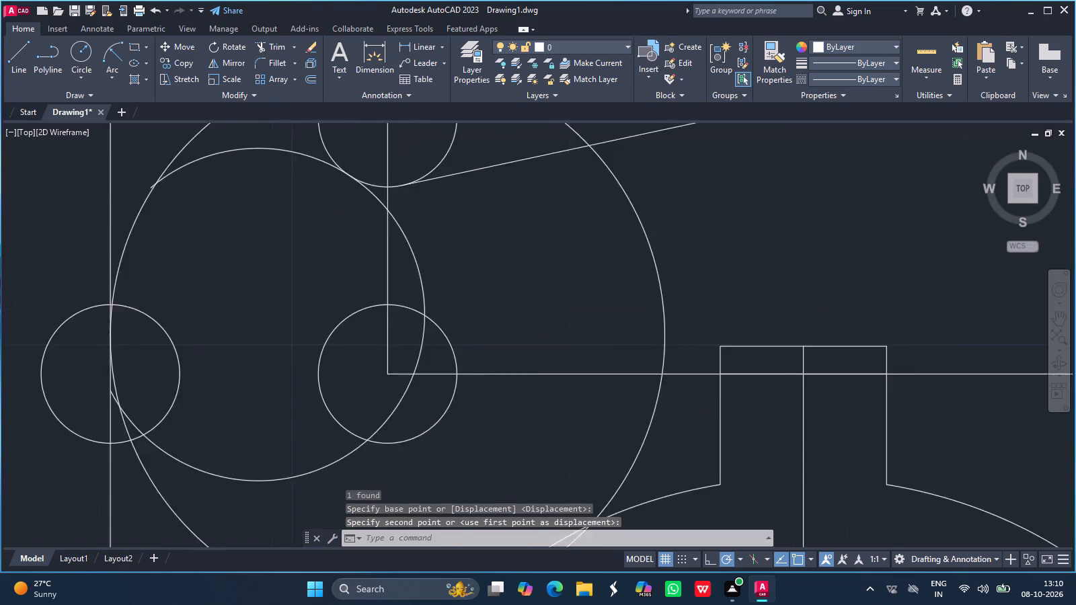
{"action": "scroll", "coordinate": [238, 251], "scroll_direction": "up", "scroll_amount": 2, "text": "ctrl"}
{"action": "scroll", "coordinate": [238, 251], "scroll_direction": "down", "scroll_amount": 3, "text": "ctrl"}
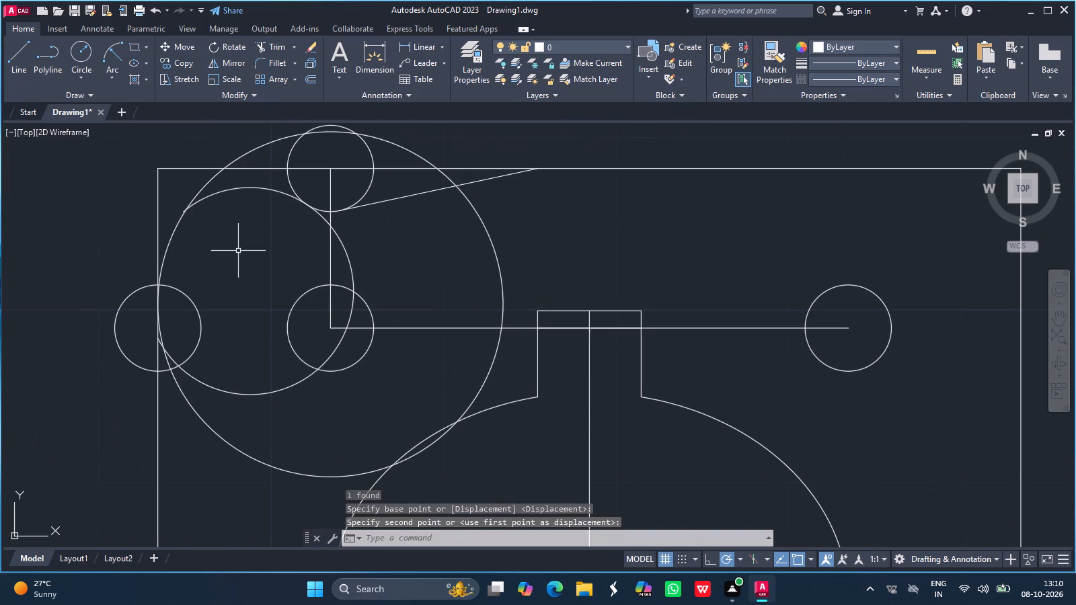
{"action": "scroll", "coordinate": [238, 251], "scroll_direction": "up", "scroll_amount": 1, "text": "ctrl"}
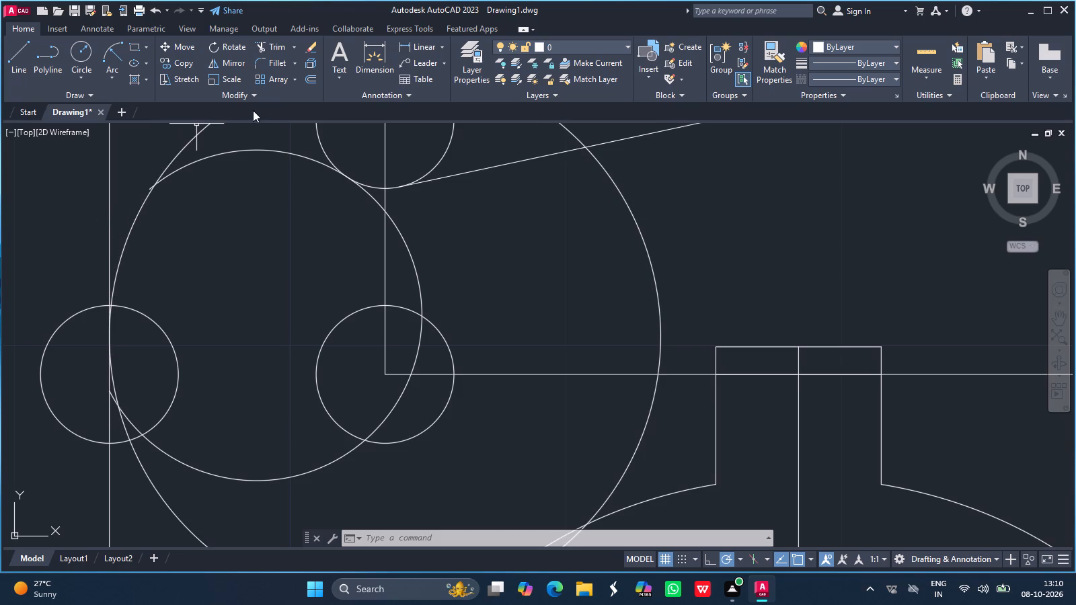
{"action": "left_click", "coordinate": [276, 46]}
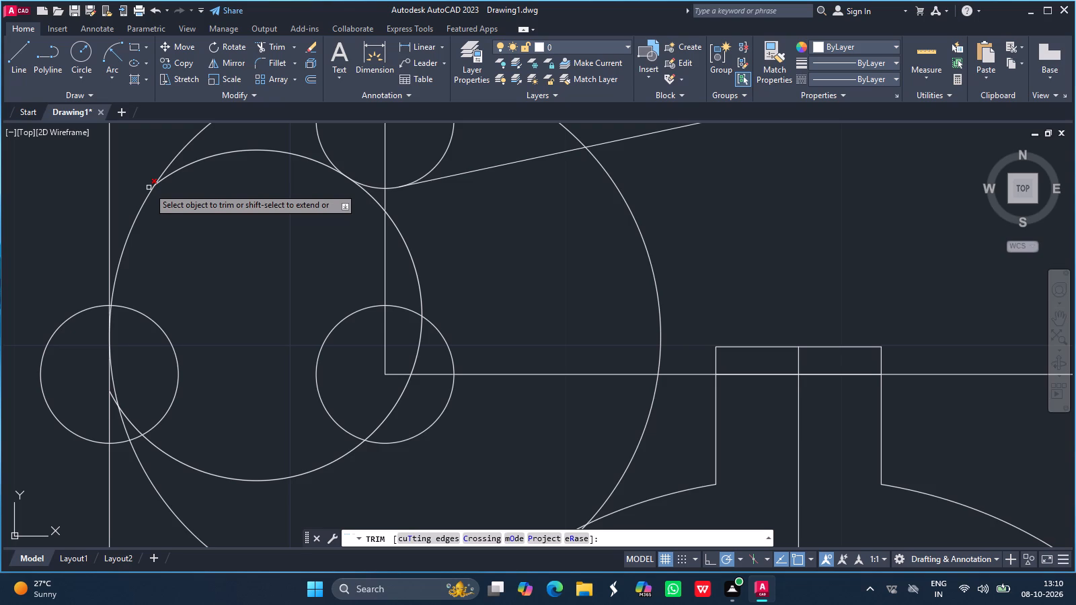
{"action": "left_click_drag", "start_coordinate": [149, 188], "coordinate": [165, 168]}
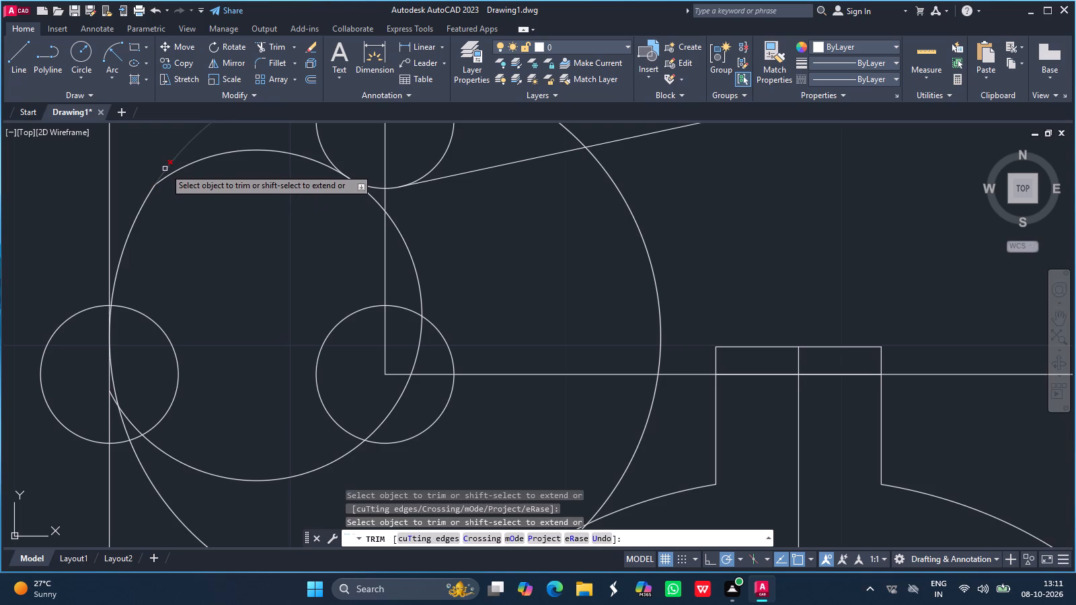
{"action": "left_click_drag", "start_coordinate": [165, 168], "coordinate": [167, 167]}
{"action": "left_click", "coordinate": [167, 167]}
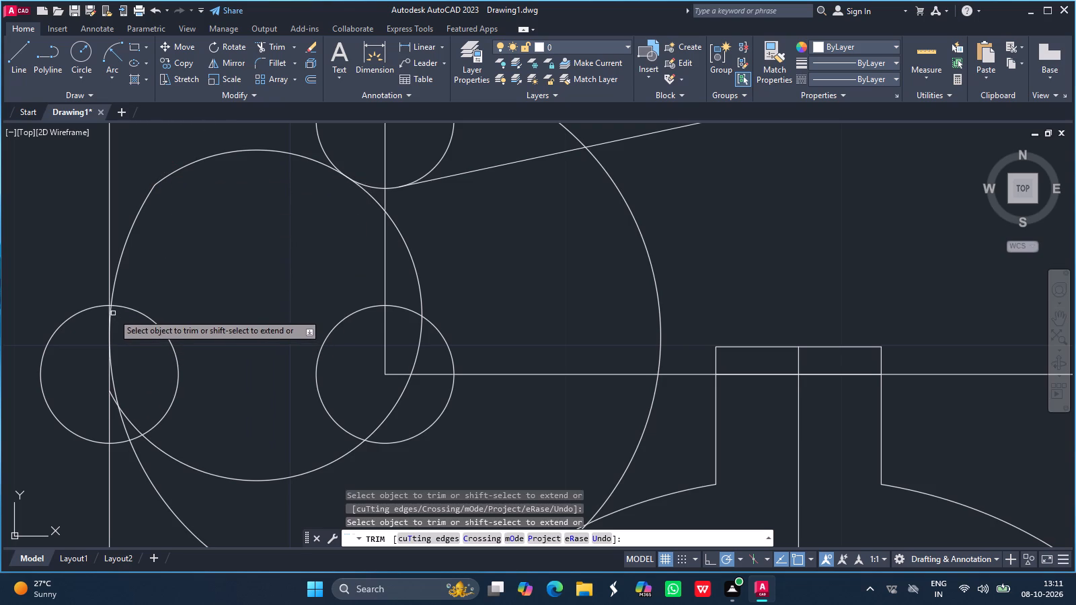
{"action": "left_click", "coordinate": [111, 310]}
{"action": "key", "text": "Return"}
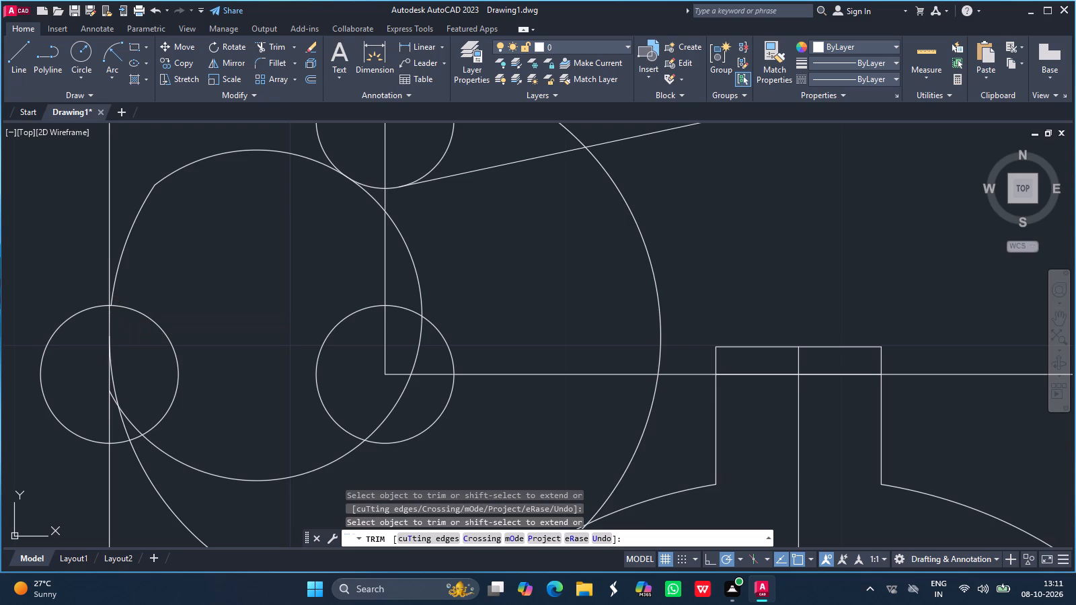
{"action": "left_click", "coordinate": [136, 450]}
{"action": "key", "text": "Delete"}
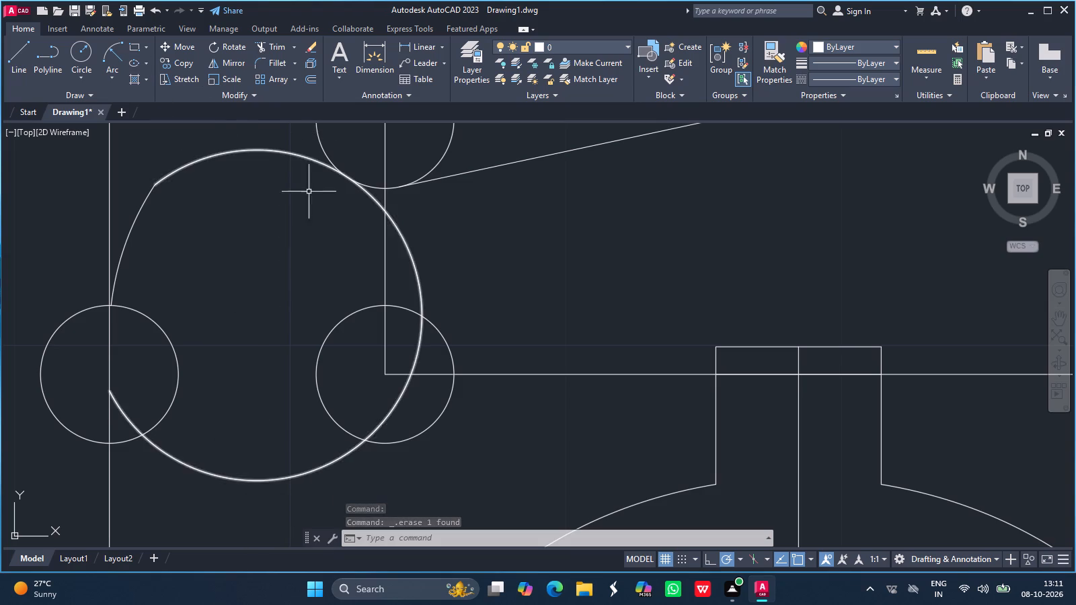
Trim the radius-6 arc where it meets the top-edge circle and delete its remaining lower part.
{"action": "left_click", "coordinate": [274, 48]}
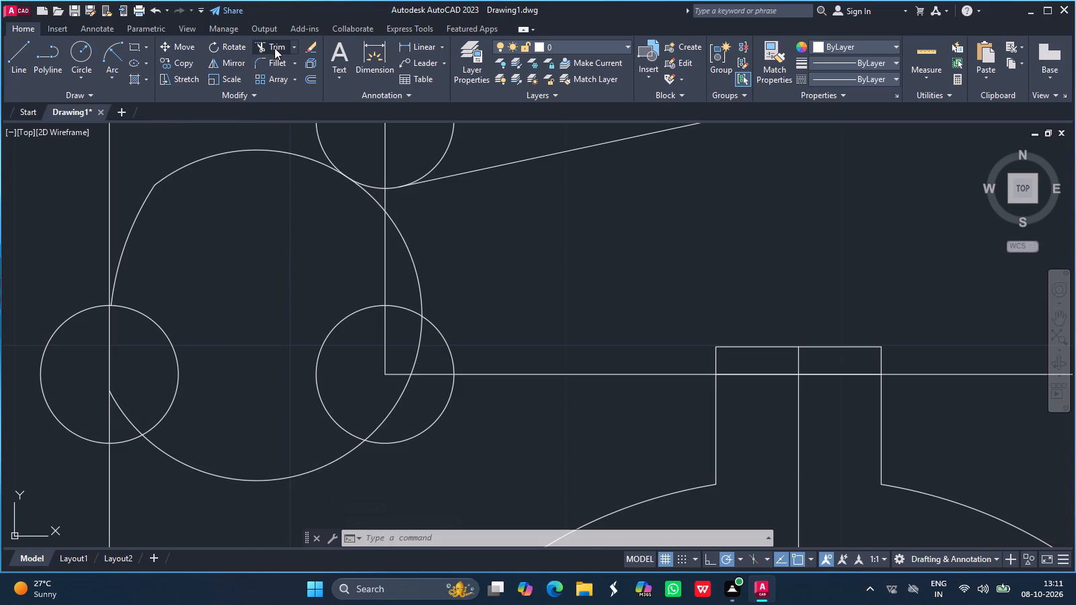
{"action": "left_click", "coordinate": [377, 200]}
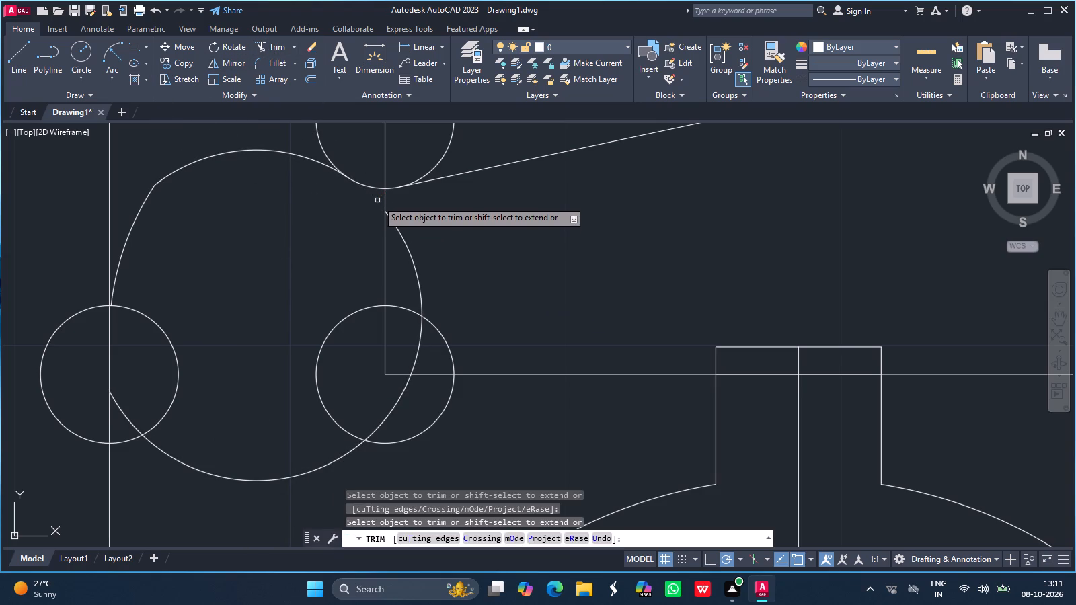
{"action": "key", "text": "Return"}
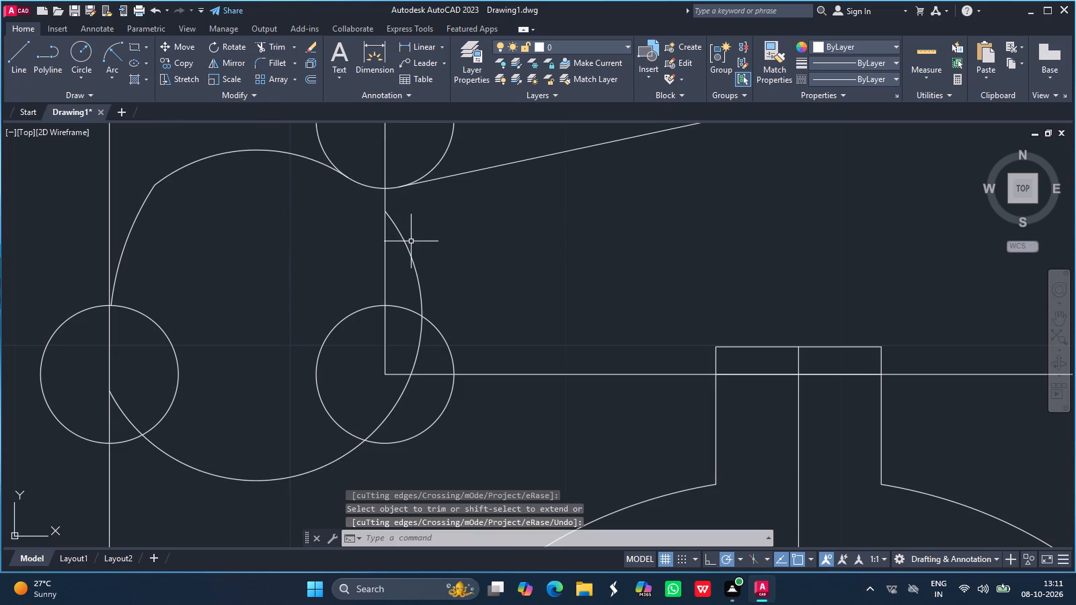
{"action": "left_click", "coordinate": [406, 244]}
{"action": "key", "text": "Delete"}
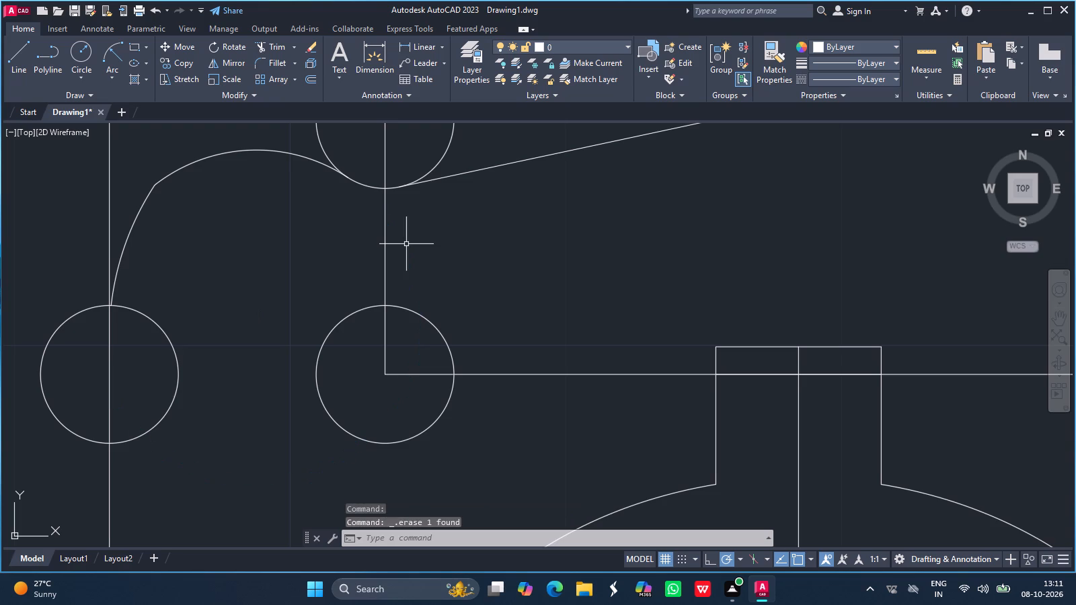
Trim the top-edge circle to leave only the short lower arc joining the corner curve to the slanted line.
{"action": "scroll", "coordinate": [406, 244], "scroll_direction": "down", "scroll_amount": 2, "text": "ctrl"}
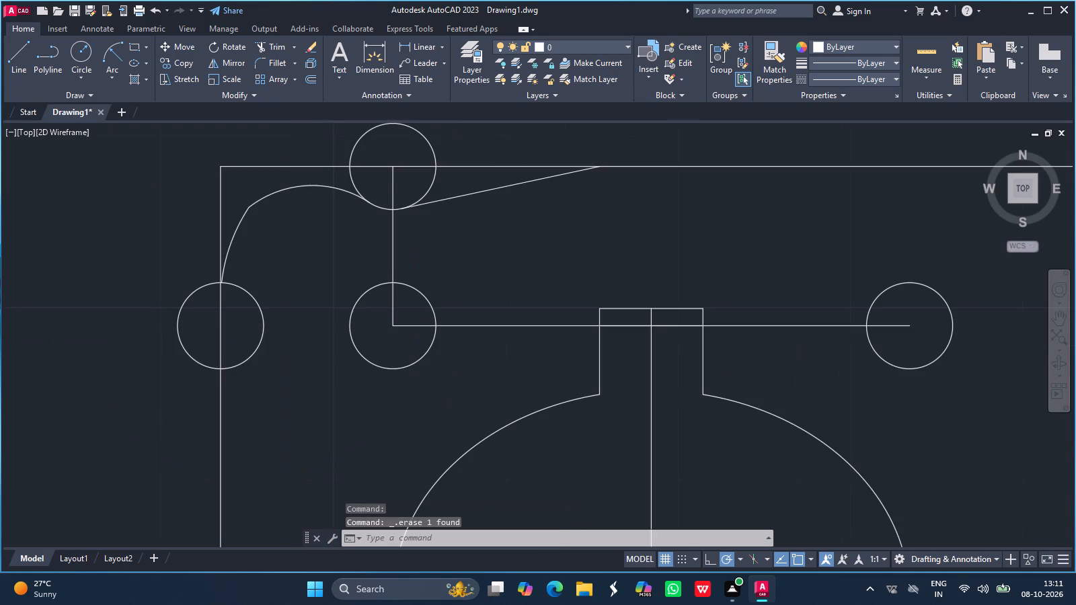
{"action": "left_click", "coordinate": [270, 48]}
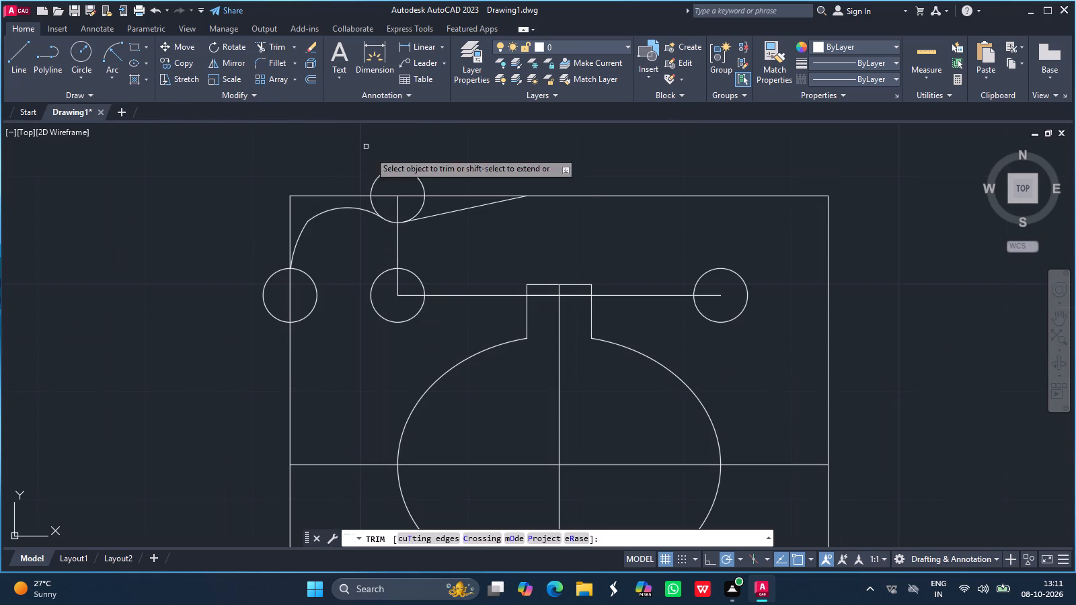
{"action": "left_click", "coordinate": [400, 170]}
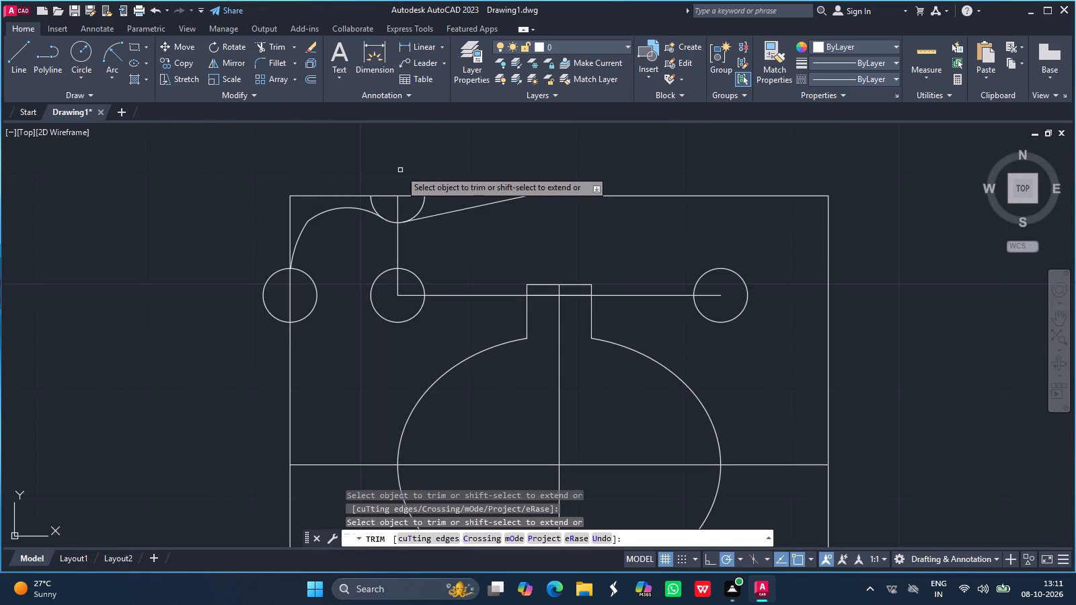
{"action": "left_click", "coordinate": [373, 210]}
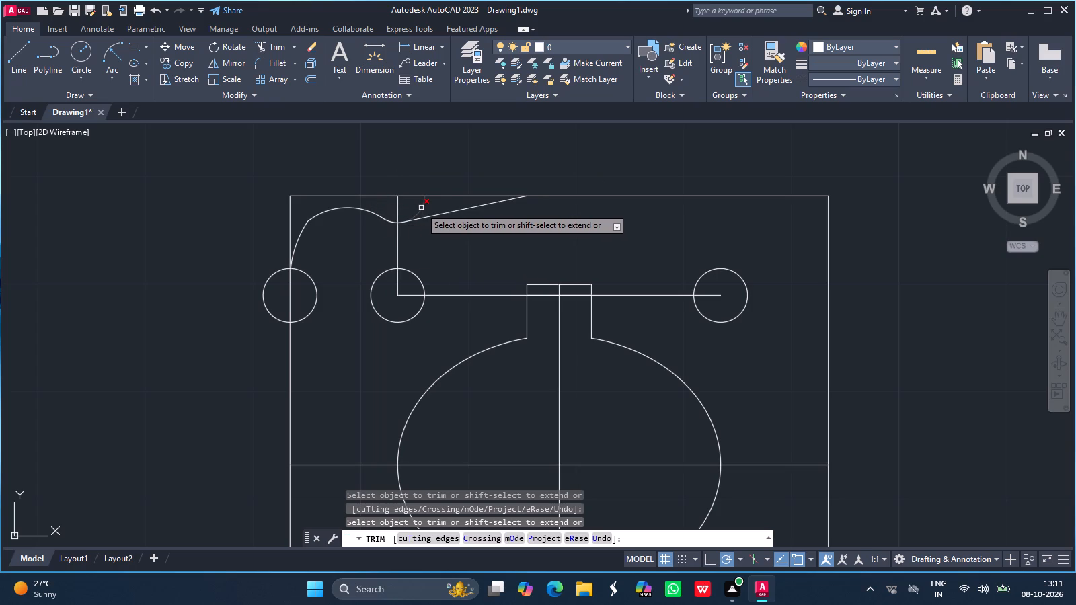
{"action": "left_click", "coordinate": [420, 208]}
{"action": "key", "text": "Return"}
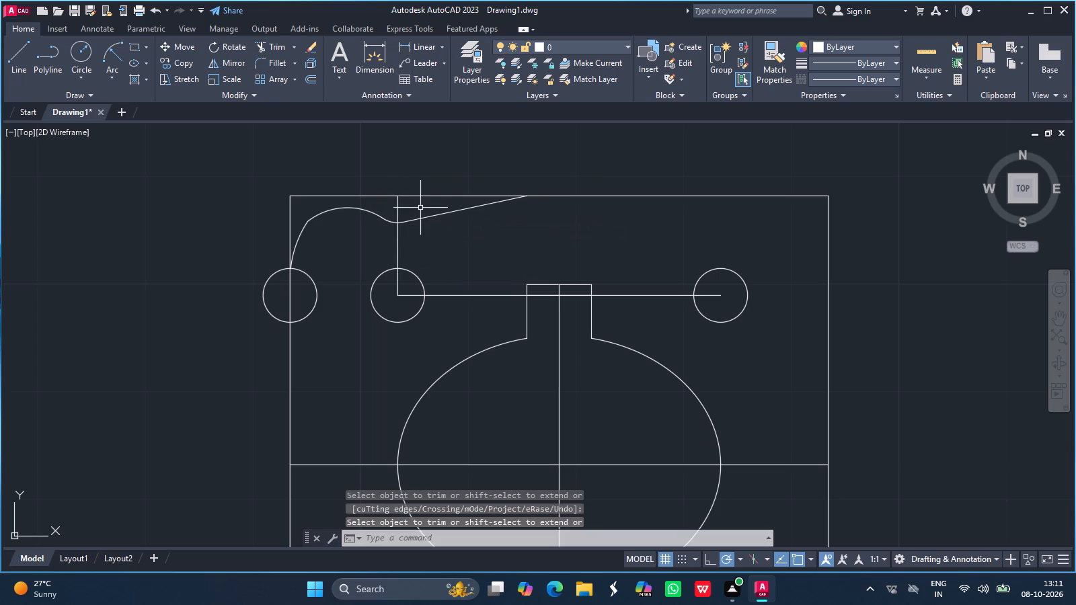
Trim away the half of the upper left-edge circle that lies outside the plate.
{"action": "left_click", "coordinate": [267, 45]}
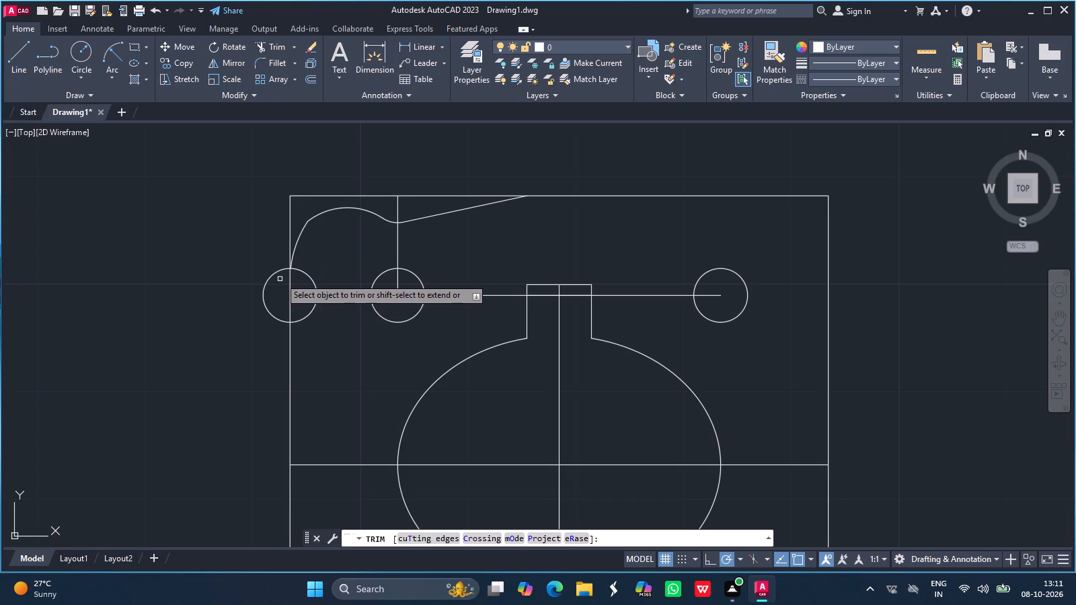
{"action": "left_click", "coordinate": [280, 273]}
{"action": "key", "text": "Return"}
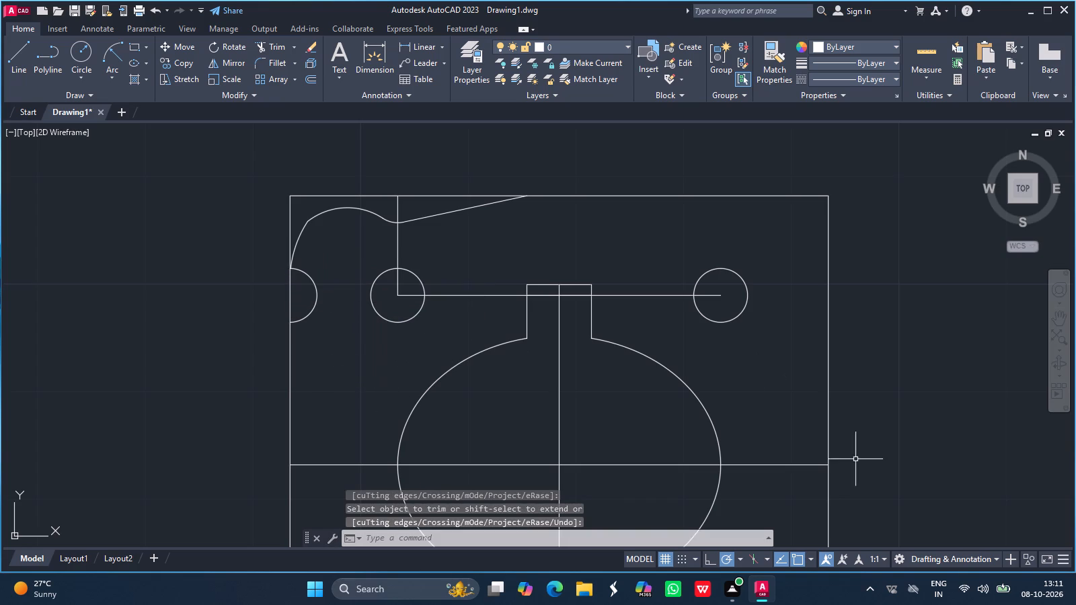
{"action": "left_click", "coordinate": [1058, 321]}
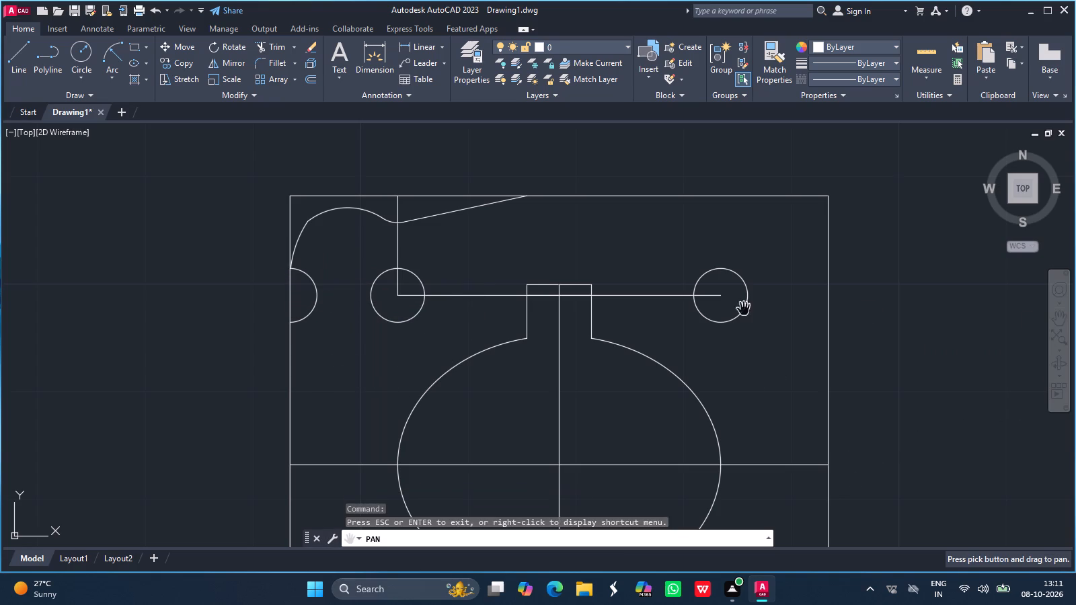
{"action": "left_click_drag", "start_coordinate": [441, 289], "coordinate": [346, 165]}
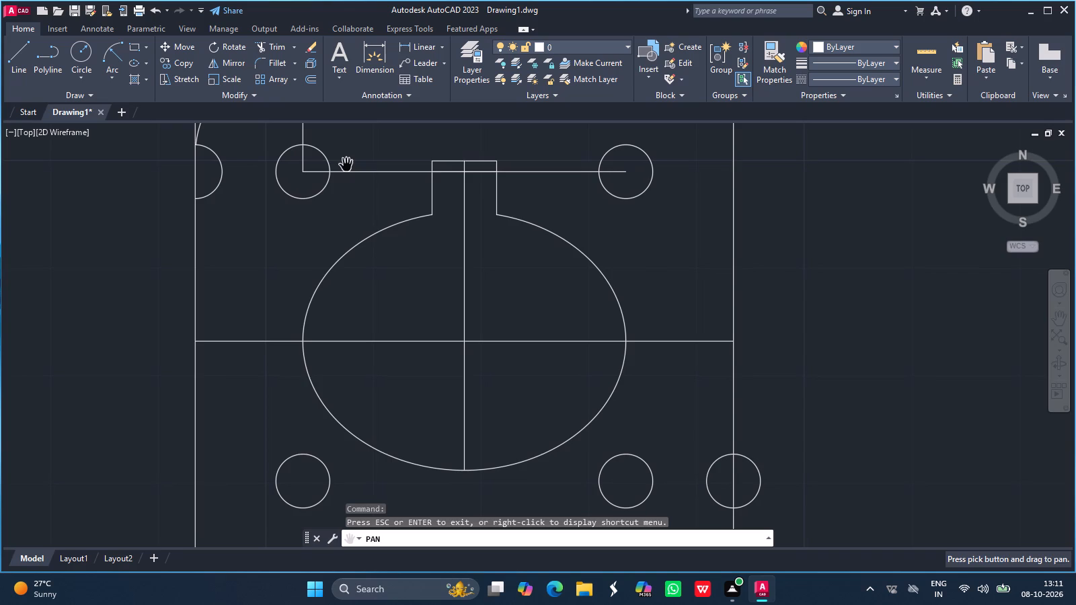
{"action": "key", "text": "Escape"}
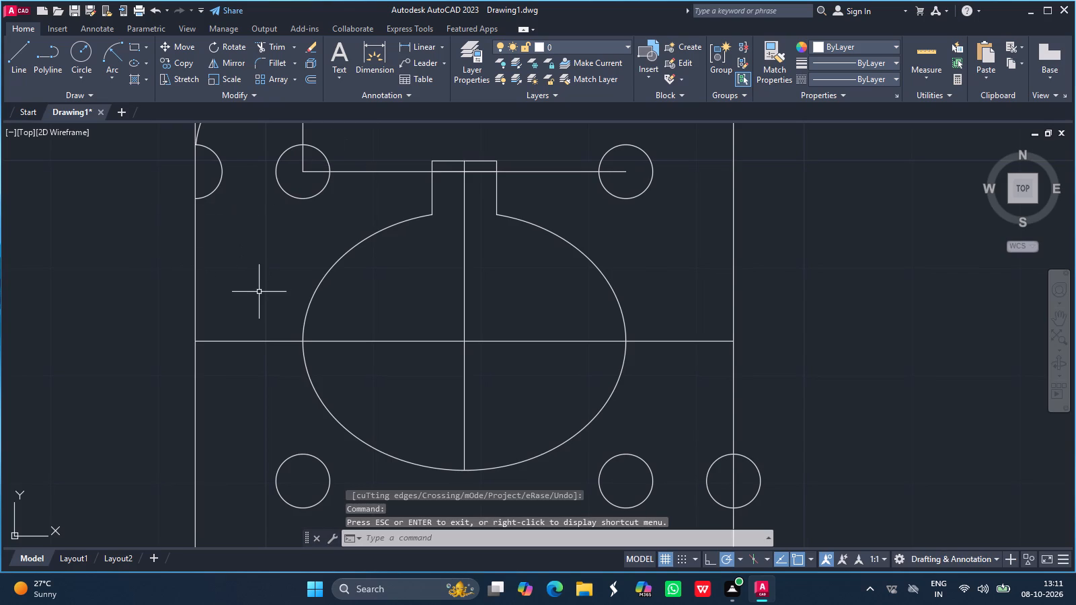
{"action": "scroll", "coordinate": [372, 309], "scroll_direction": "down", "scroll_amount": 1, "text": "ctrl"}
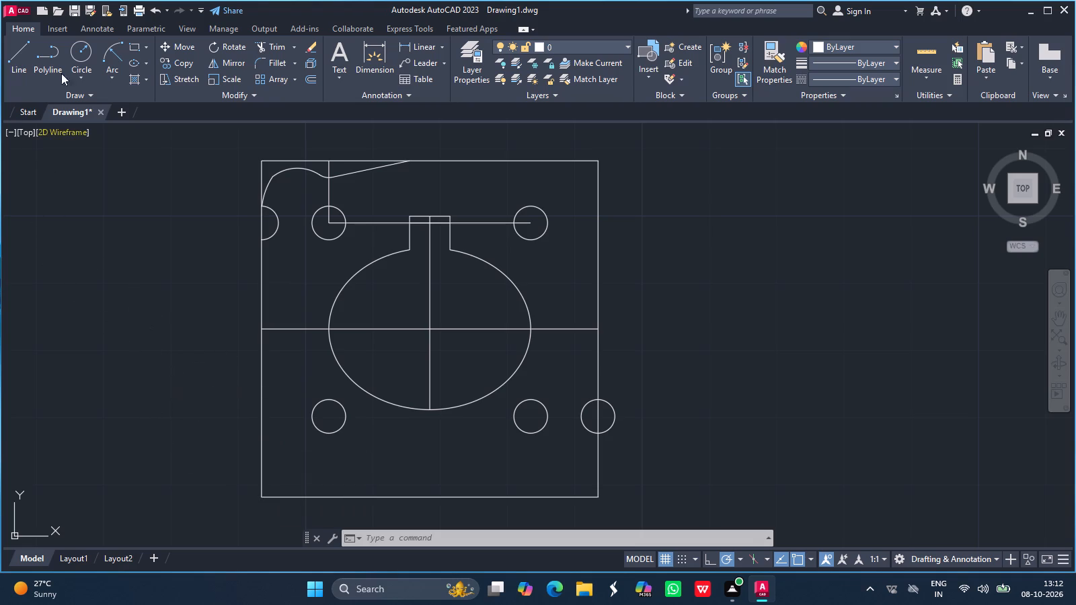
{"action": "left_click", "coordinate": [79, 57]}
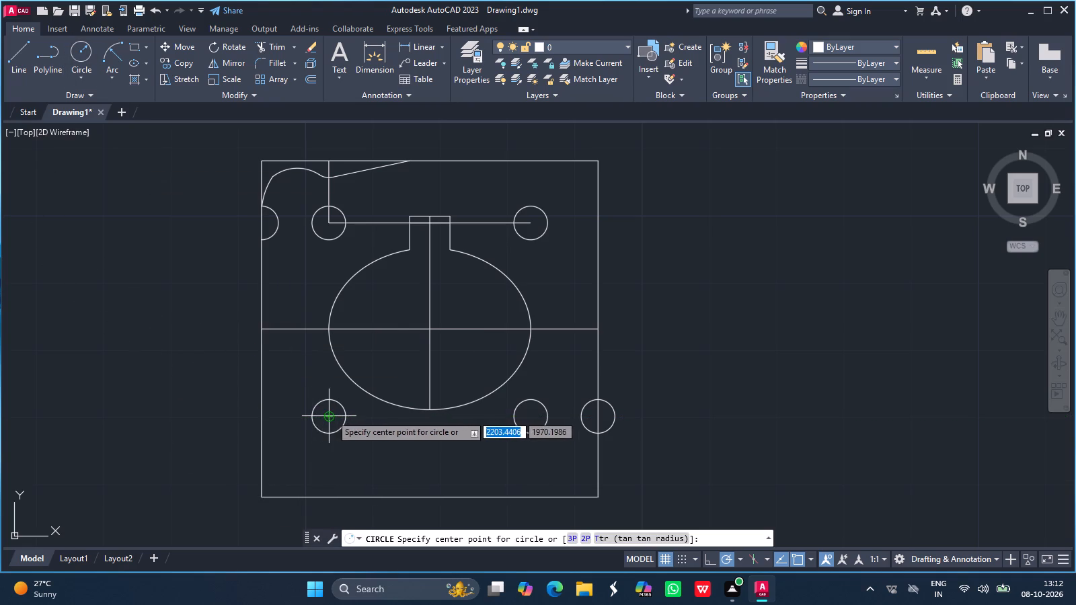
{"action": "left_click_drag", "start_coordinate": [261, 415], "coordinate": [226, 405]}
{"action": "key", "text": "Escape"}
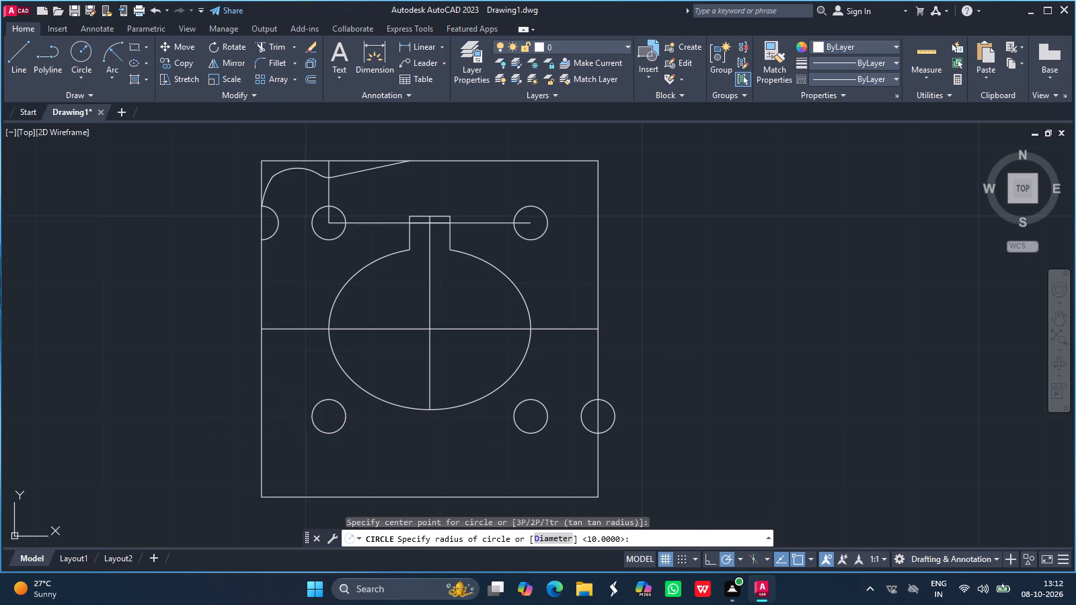
Draw a horizontal helper line from the centre of the lower-left inner circle to the plate's left edge.
{"action": "left_click", "coordinate": [16, 52]}
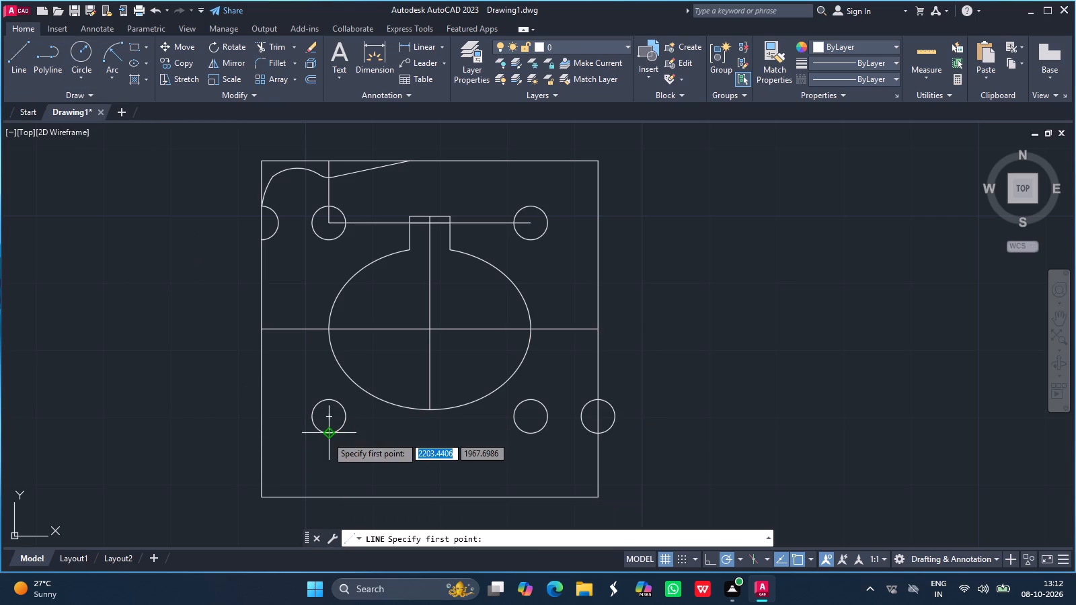
{"action": "left_click_drag", "start_coordinate": [330, 420], "coordinate": [268, 417]}
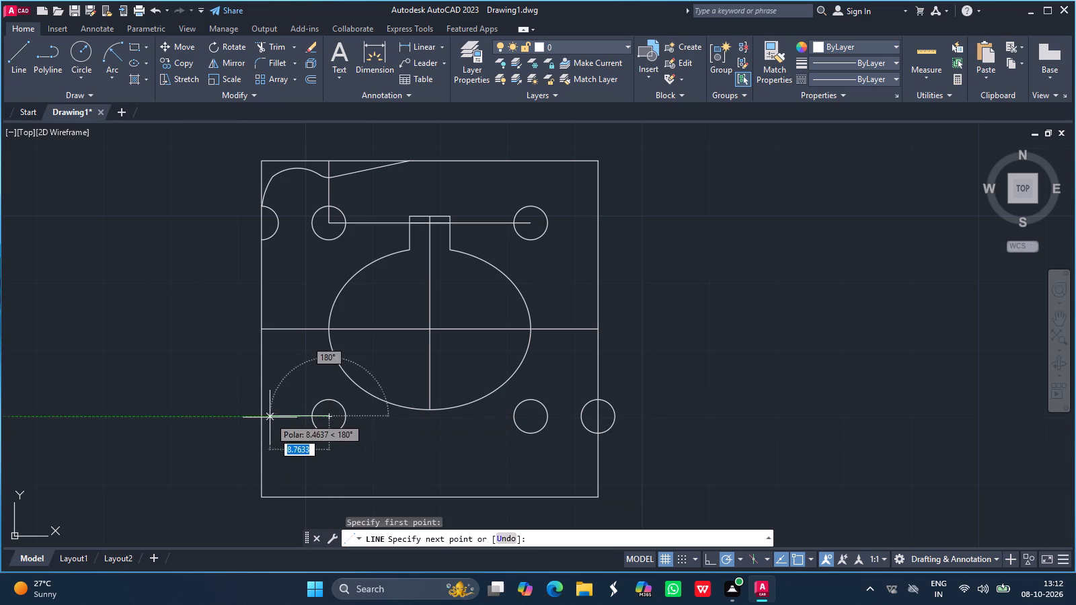
{"action": "left_click_drag", "start_coordinate": [268, 417], "coordinate": [261, 417]}
{"action": "left_click", "coordinate": [261, 417]}
{"action": "key", "text": "Return"}
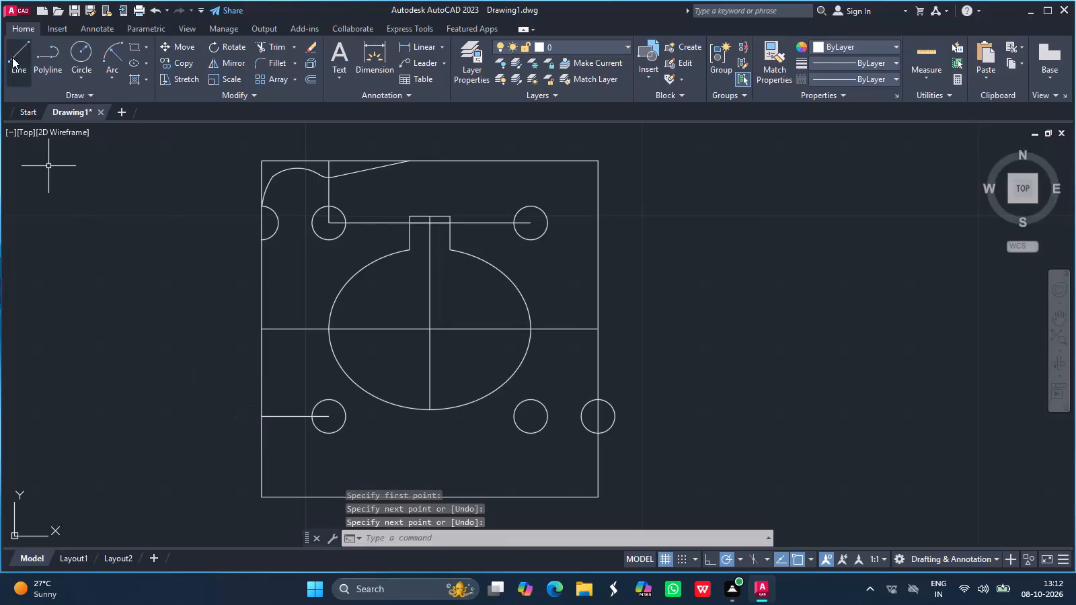
Draw a radius-2.5 circle centred where the helper line meets the plate's left edge.
{"action": "left_click", "coordinate": [76, 53]}
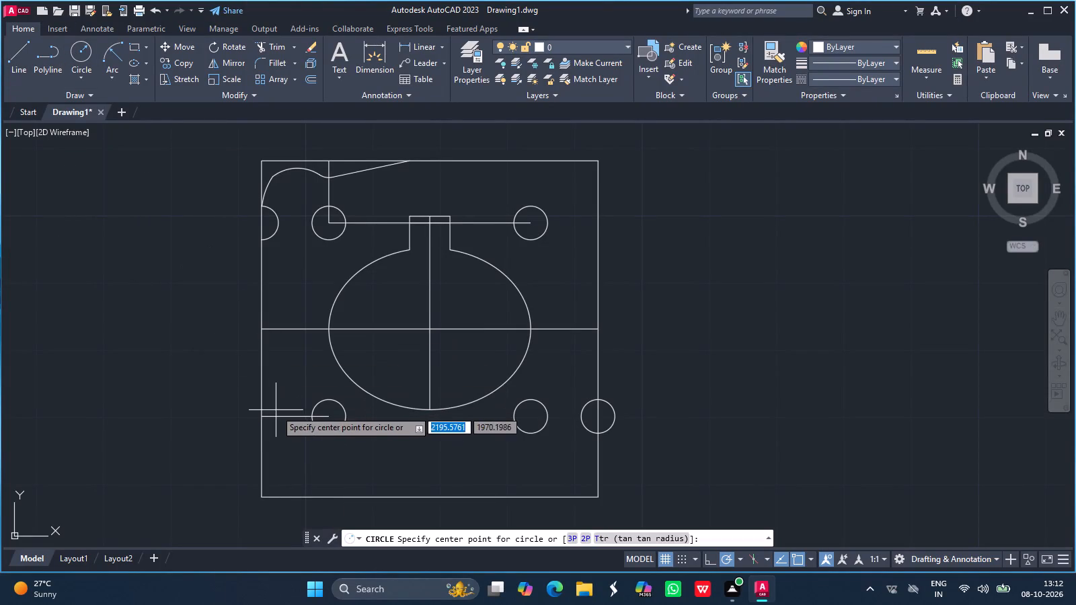
{"action": "left_click_drag", "start_coordinate": [261, 415], "coordinate": [246, 399]}
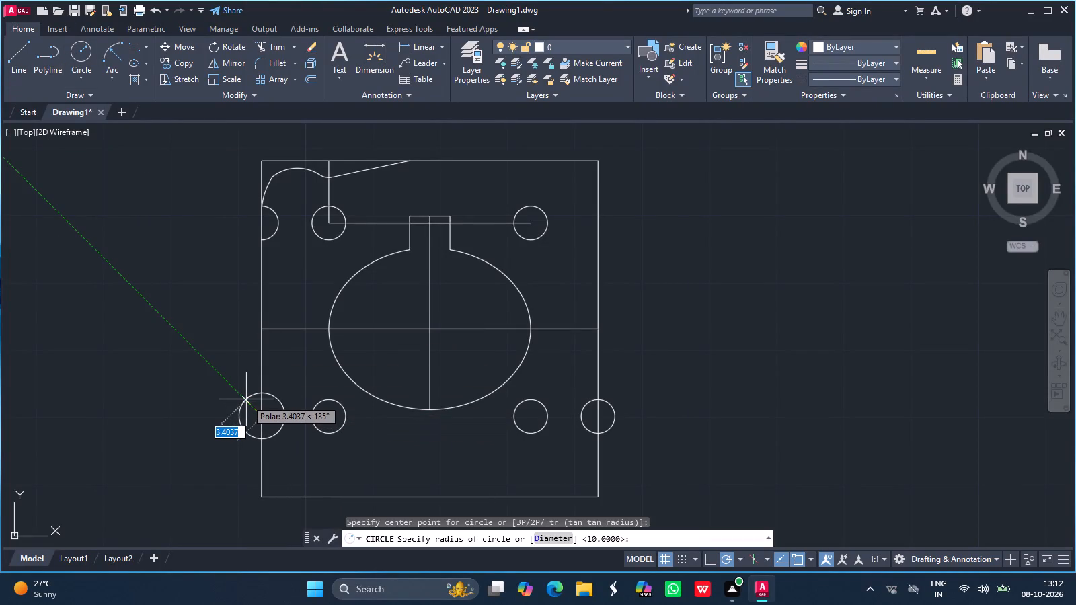
{"action": "type", "text": "2.5"}
{"action": "key", "text": "Return"}
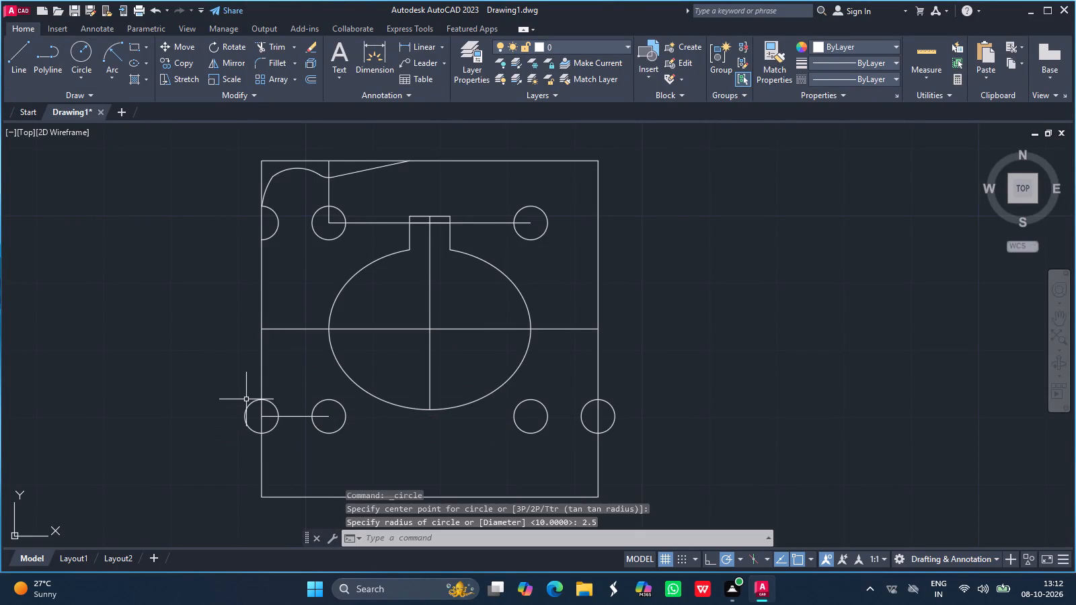
Delete the horizontal helper line between the left-edge circle and the lower-left inner circle.
{"action": "left_click", "coordinate": [305, 416]}
{"action": "key", "text": "Delete"}
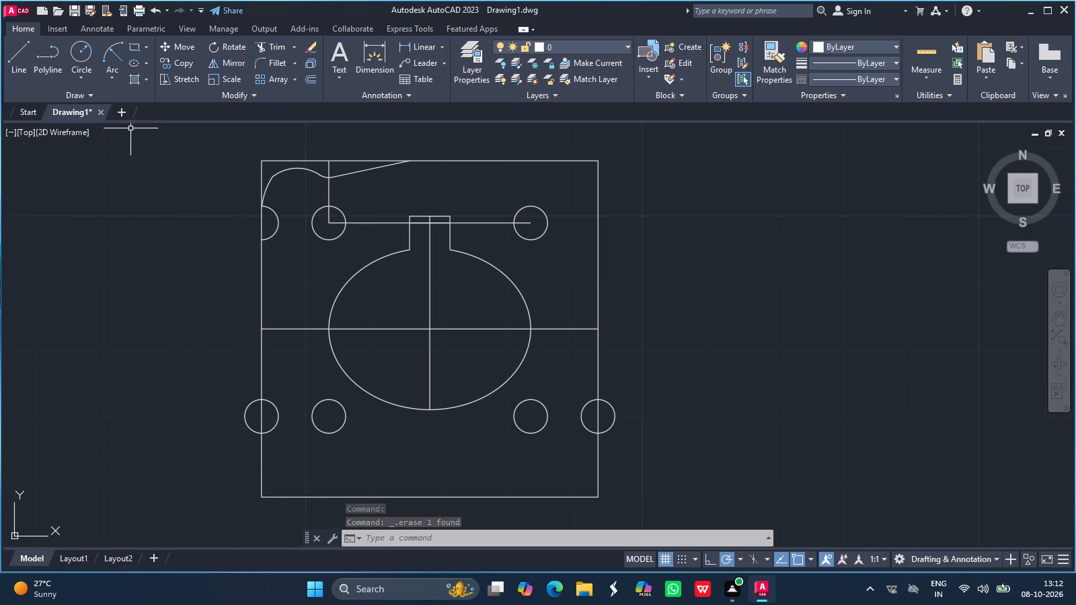
Draw a slanted line from the plate's left edge, just below the horizontal centreline, to the inner side of the lower left-edge circle.
{"action": "left_click", "coordinate": [9, 55]}
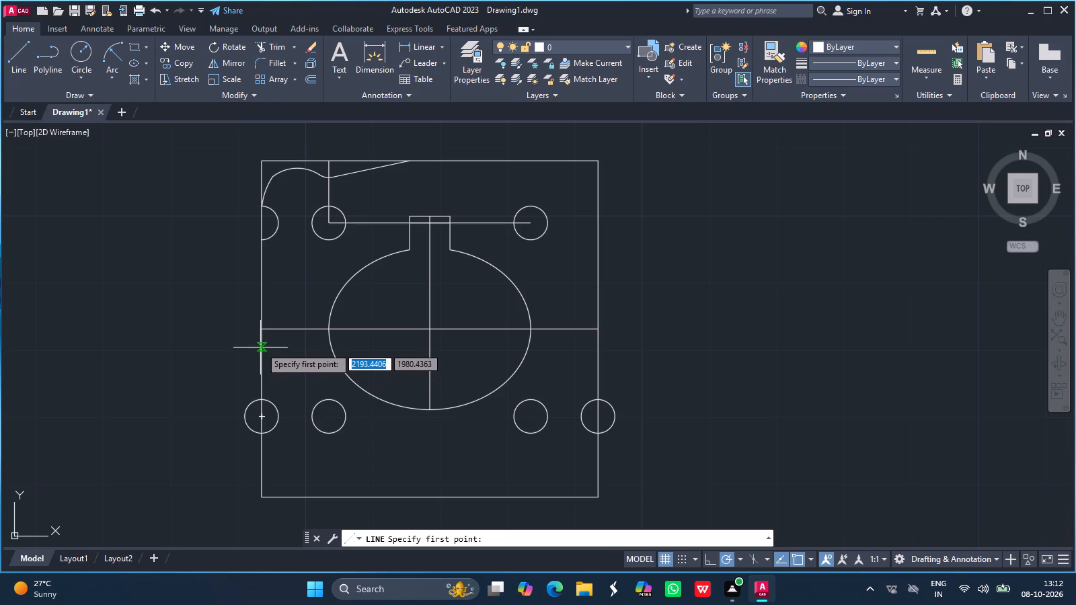
{"action": "scroll", "coordinate": [261, 347], "scroll_direction": "up", "scroll_amount": 2, "text": "ctrl"}
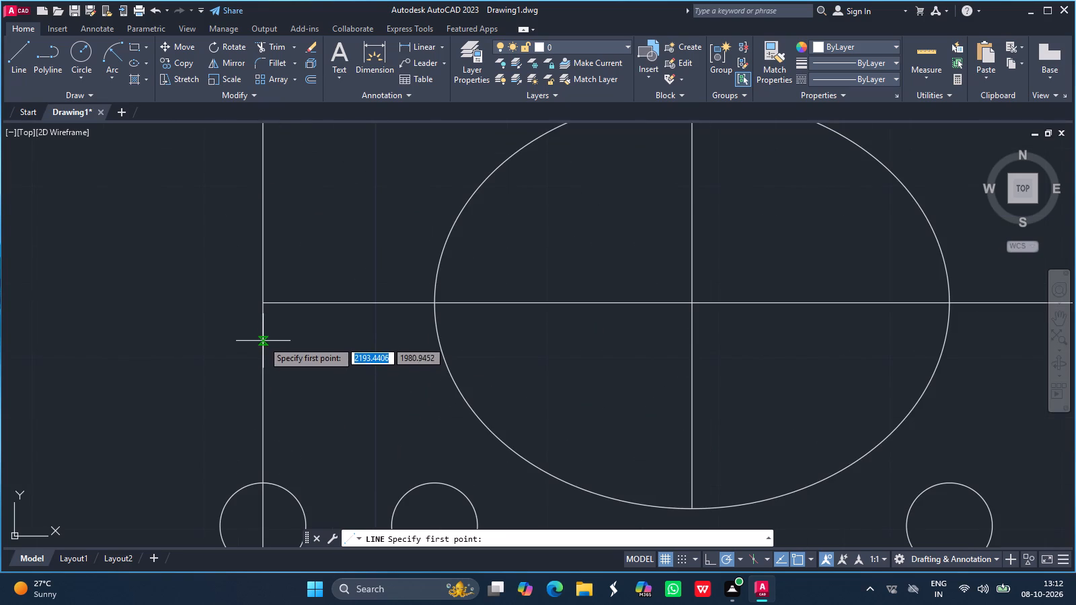
{"action": "left_click_drag", "start_coordinate": [263, 340], "coordinate": [294, 469]}
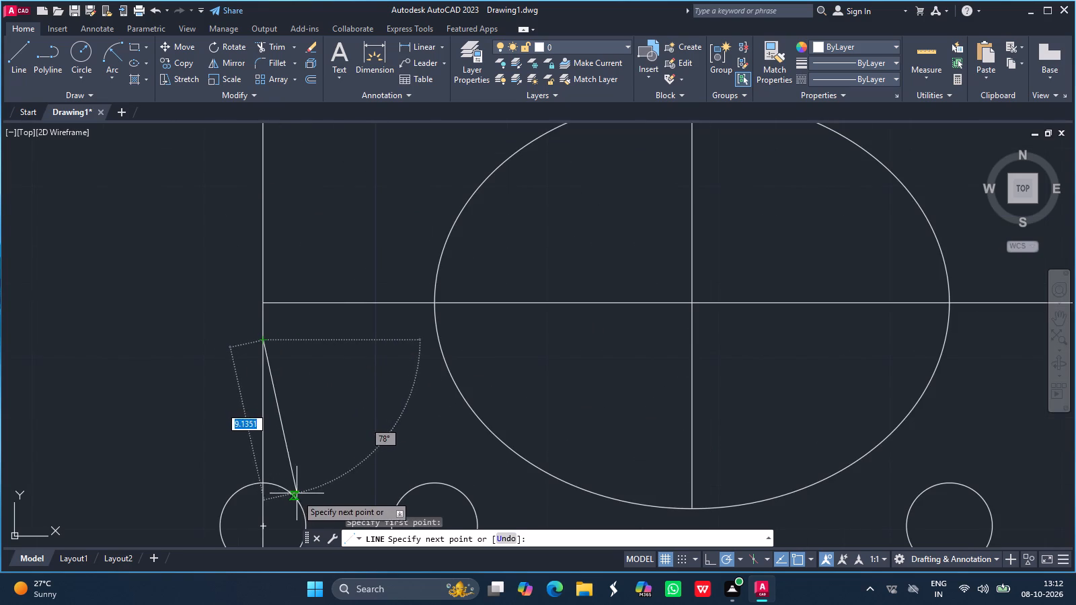
{"action": "left_click", "coordinate": [303, 513]}
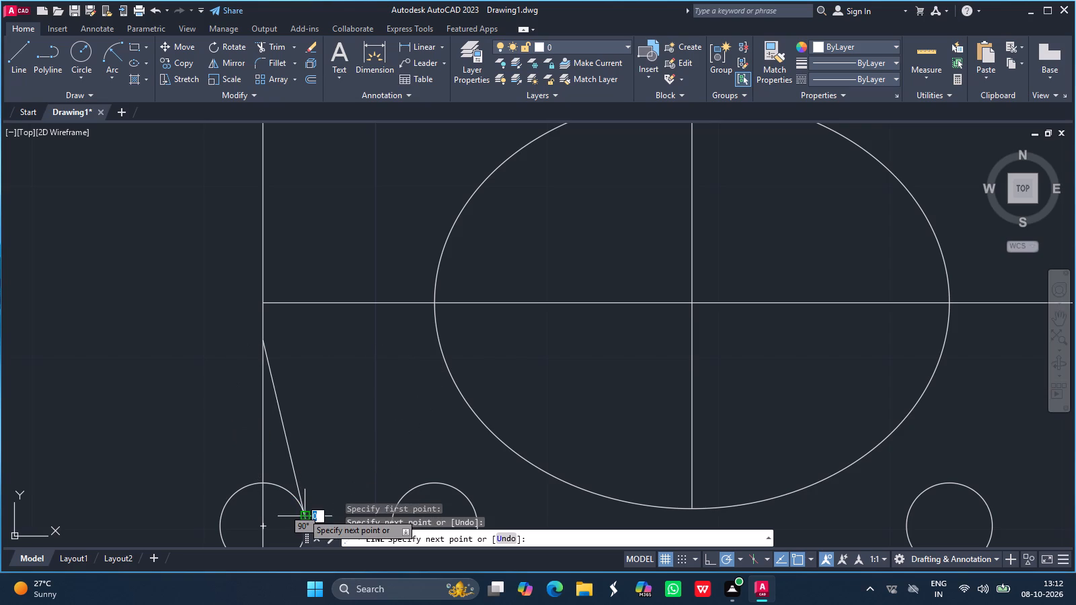
{"action": "key", "text": "Return"}
Trim the left edge between the slanted line and lower left-edge circle, and trim the circle to leave its lower inner arc.
{"action": "scroll", "coordinate": [369, 448], "scroll_direction": "down", "scroll_amount": 2, "text": "ctrl"}
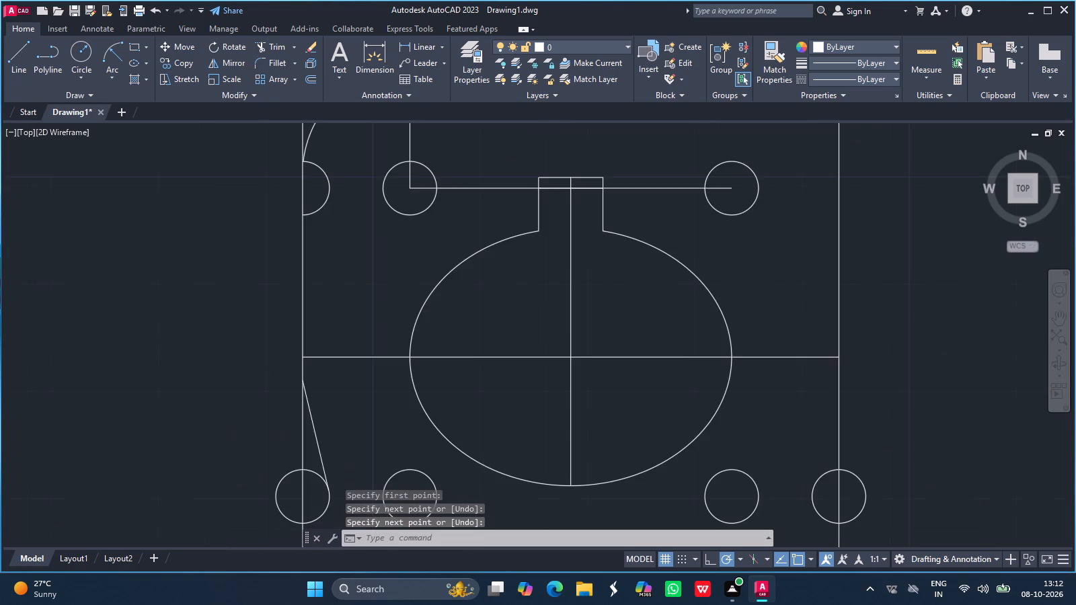
{"action": "left_click", "coordinate": [1063, 318]}
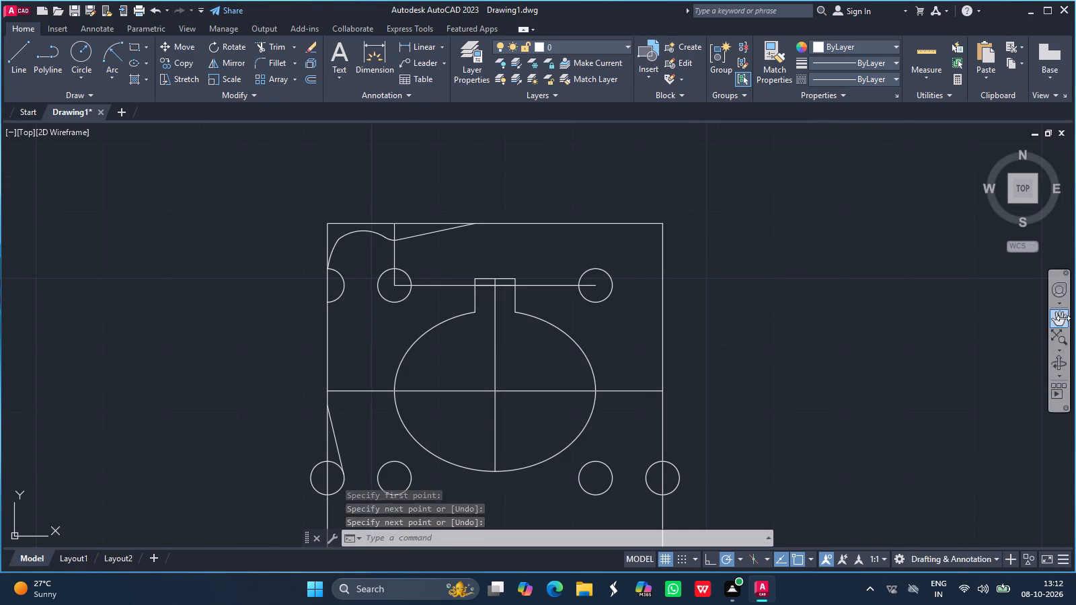
{"action": "left_click_drag", "start_coordinate": [465, 305], "coordinate": [426, 238]}
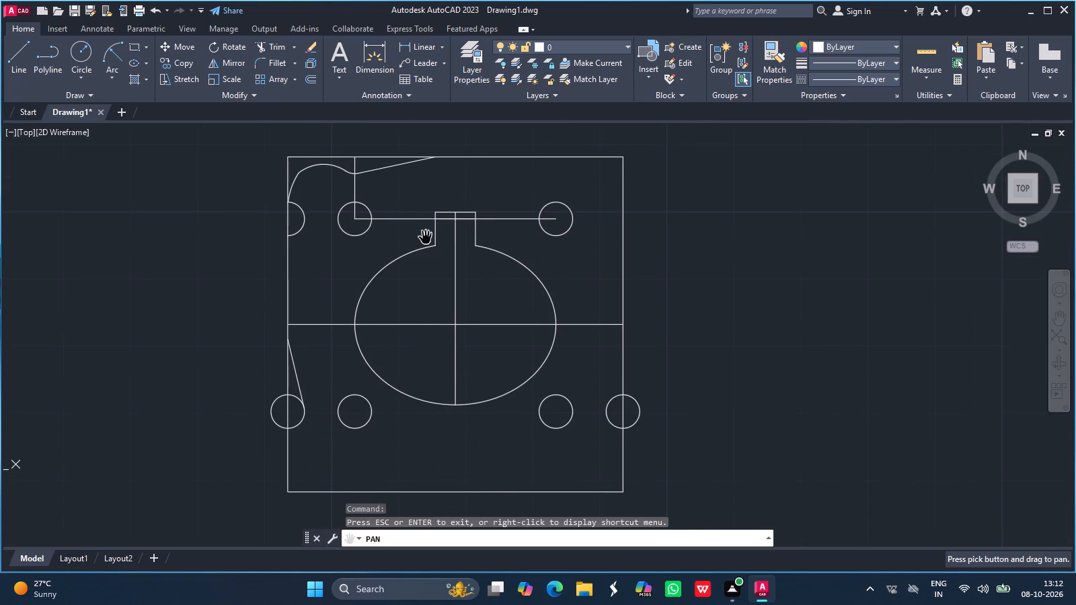
{"action": "key", "text": "Escape"}
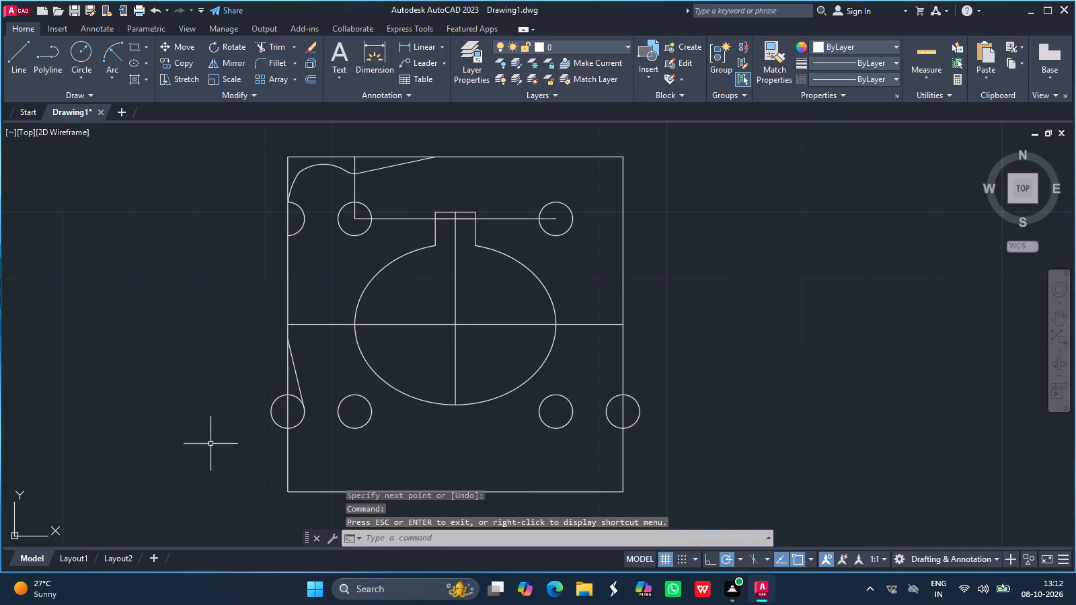
{"action": "left_click", "coordinate": [268, 46]}
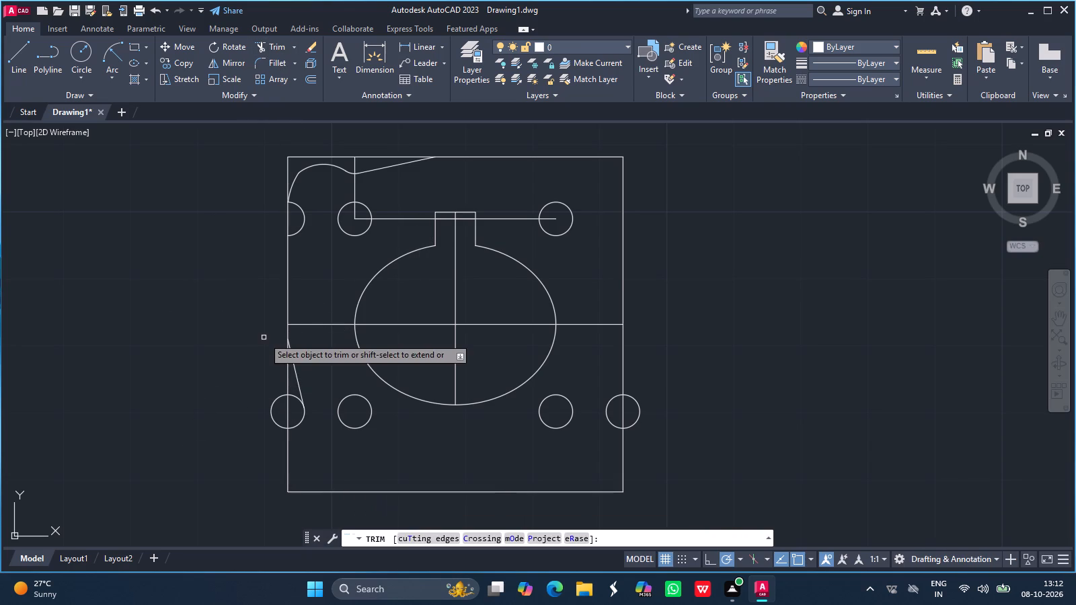
{"action": "left_click", "coordinate": [286, 365]}
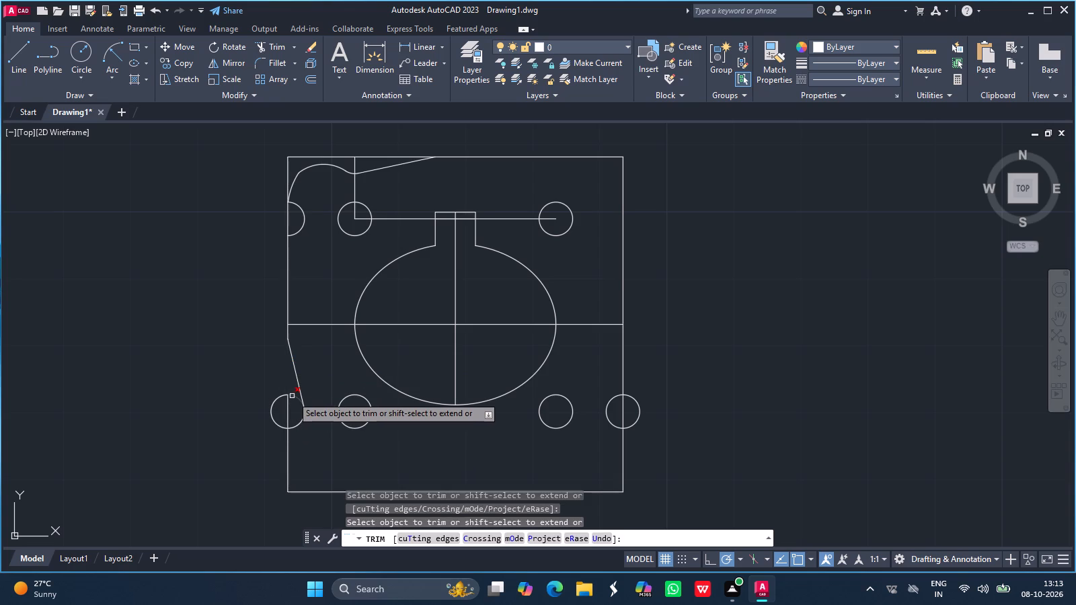
{"action": "left_click", "coordinate": [292, 396]}
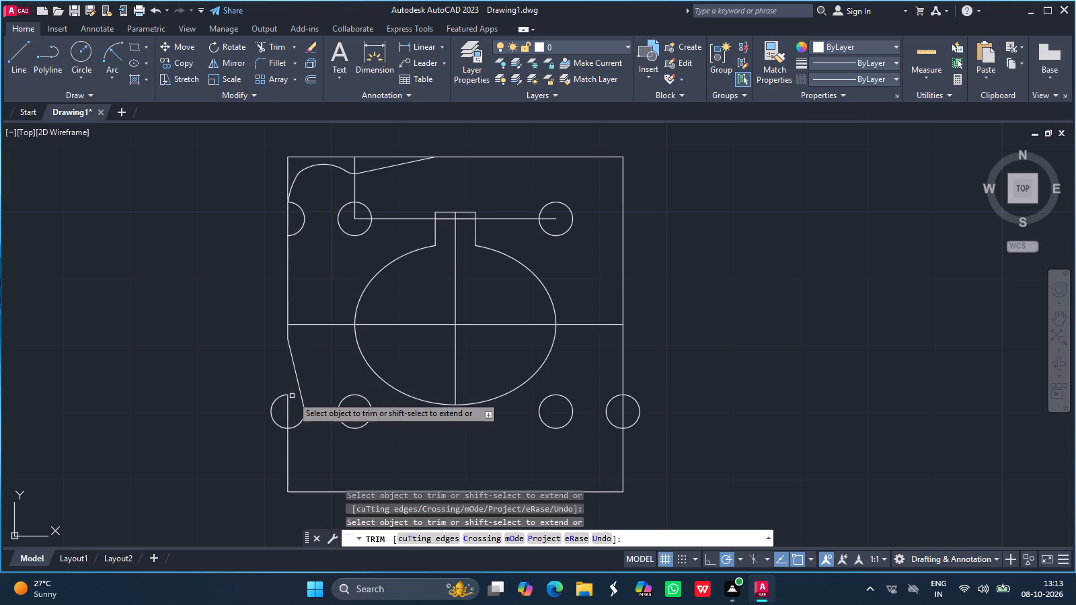
{"action": "left_click", "coordinate": [282, 395]}
{"action": "key", "text": "Return"}
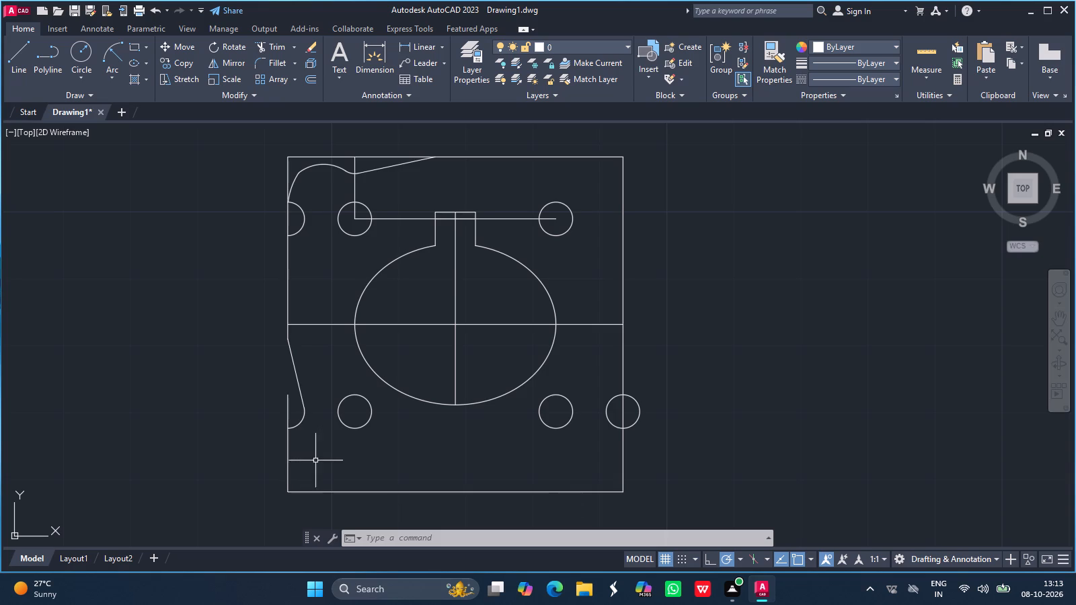
Draw a radius-6 circle in the empty space outside the plate's left edge.
{"action": "left_click", "coordinate": [81, 50]}
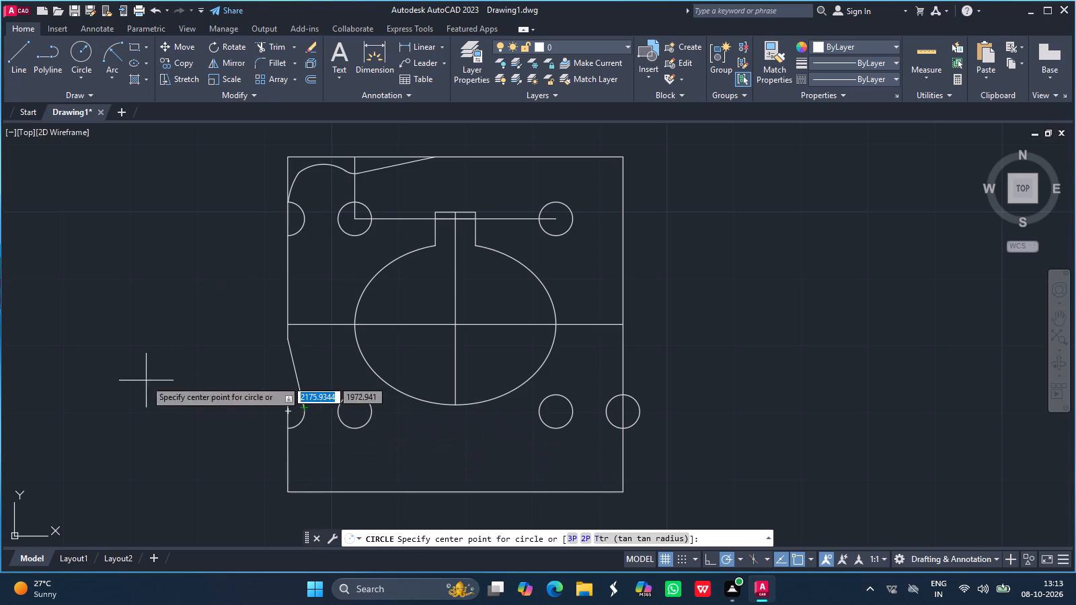
{"action": "left_click_drag", "start_coordinate": [198, 355], "coordinate": [181, 327]}
{"action": "key", "text": "6"}
{"action": "key", "text": "Return"}
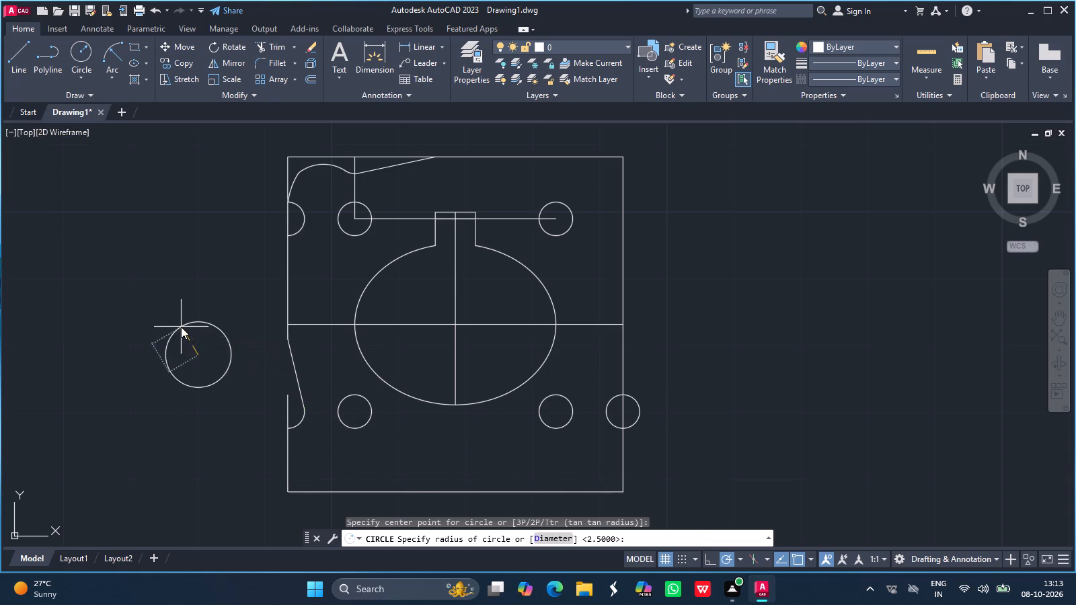
Move the radius-6 circle by its centre into the plate's lower-left corner, against the lower left-edge arc.
{"action": "left_click", "coordinate": [198, 313]}
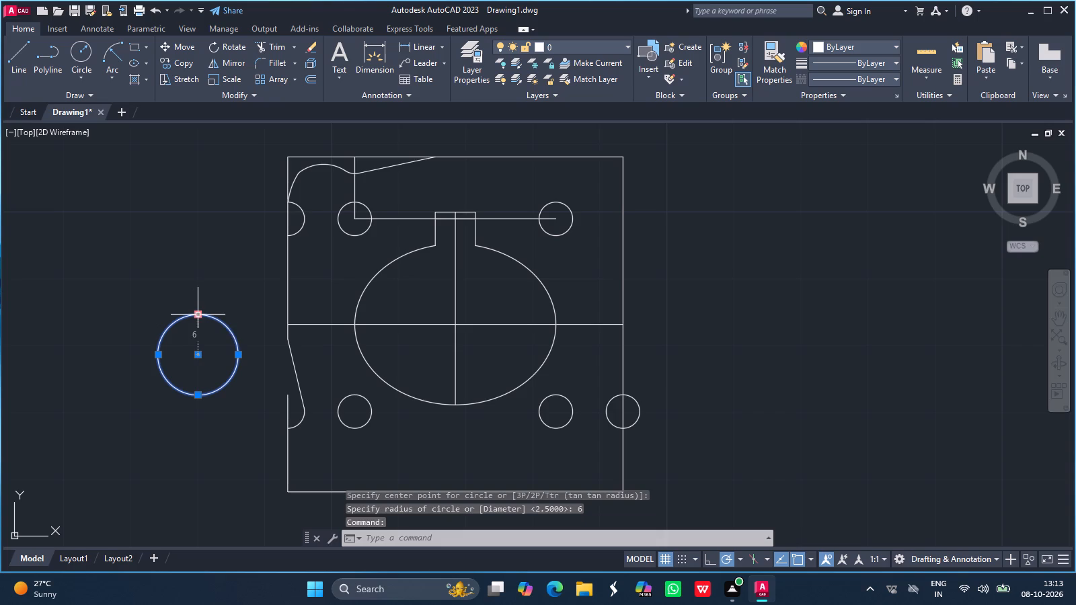
{"action": "type", "text": "move"}
{"action": "key", "text": "Return"}
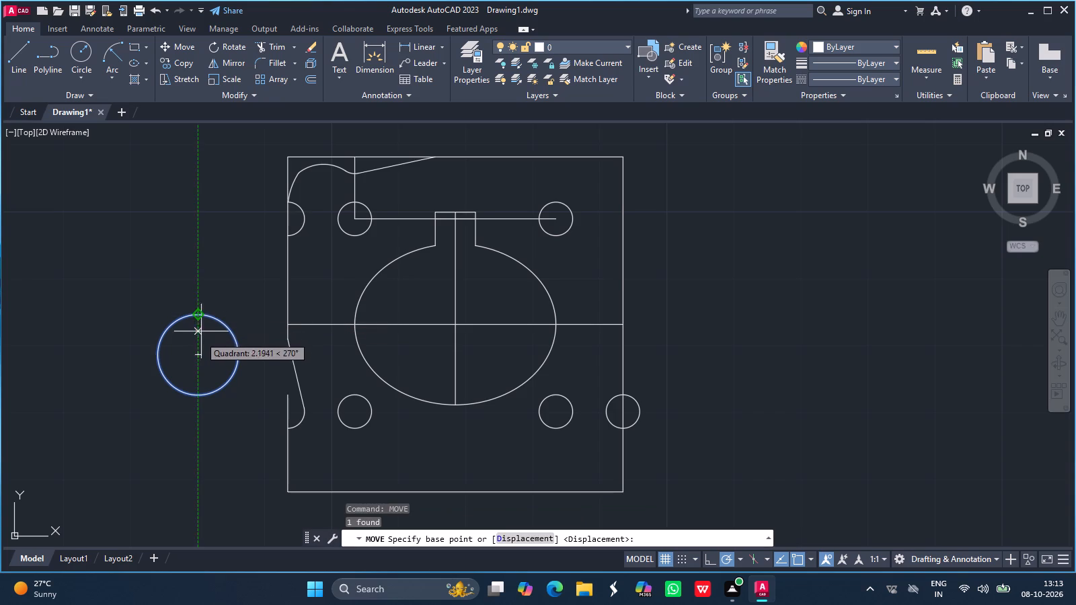
{"action": "left_click_drag", "start_coordinate": [200, 353], "coordinate": [324, 499]}
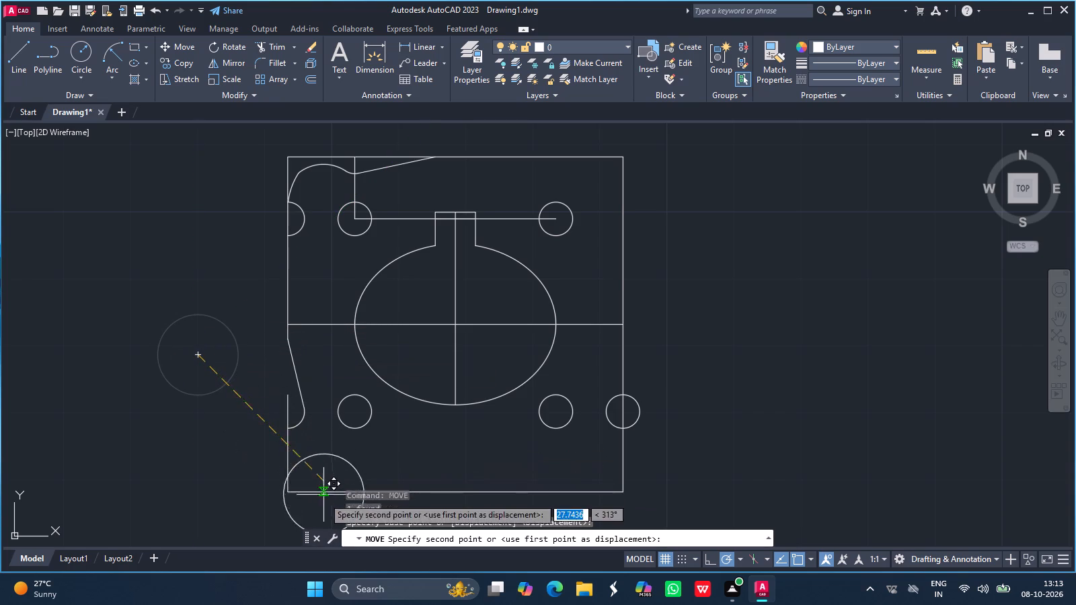
{"action": "left_click_drag", "start_coordinate": [324, 499], "coordinate": [336, 462]}
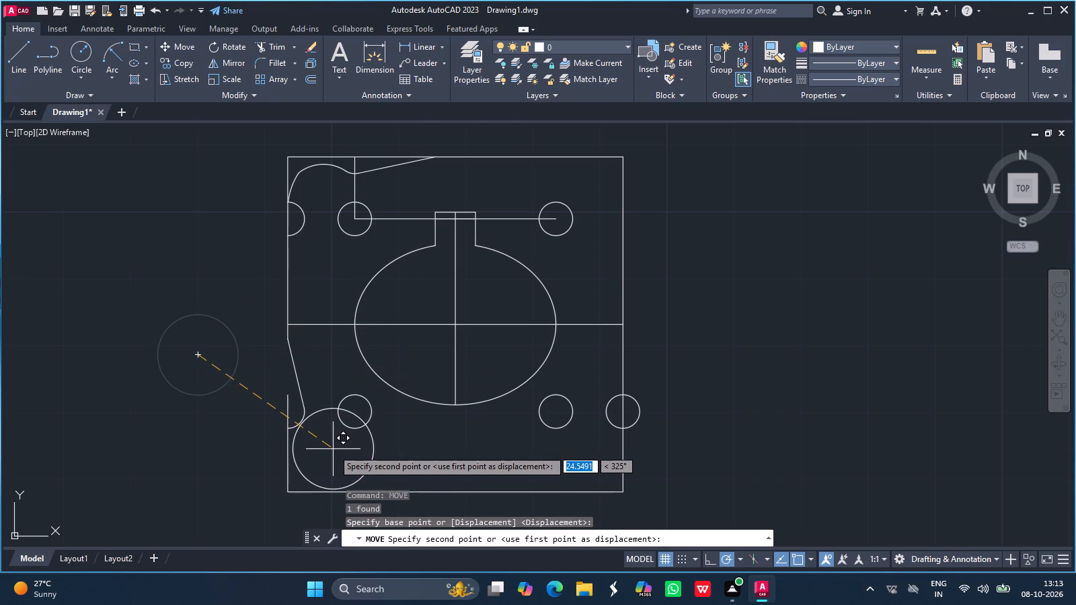
{"action": "scroll", "coordinate": [332, 448], "scroll_direction": "up", "scroll_amount": 2, "text": "ctrl"}
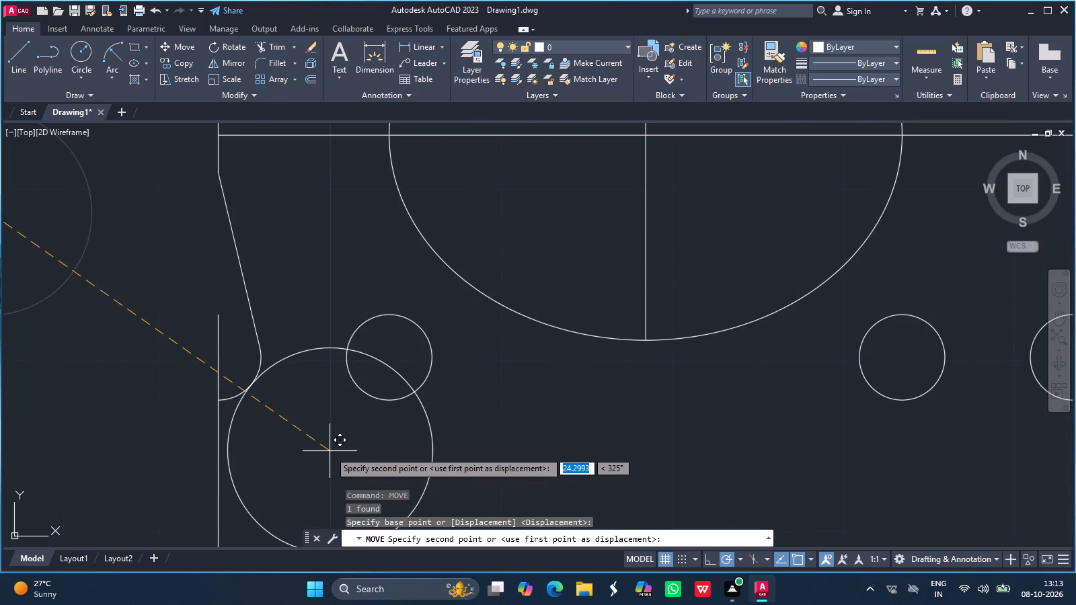
{"action": "left_click", "coordinate": [330, 451]}
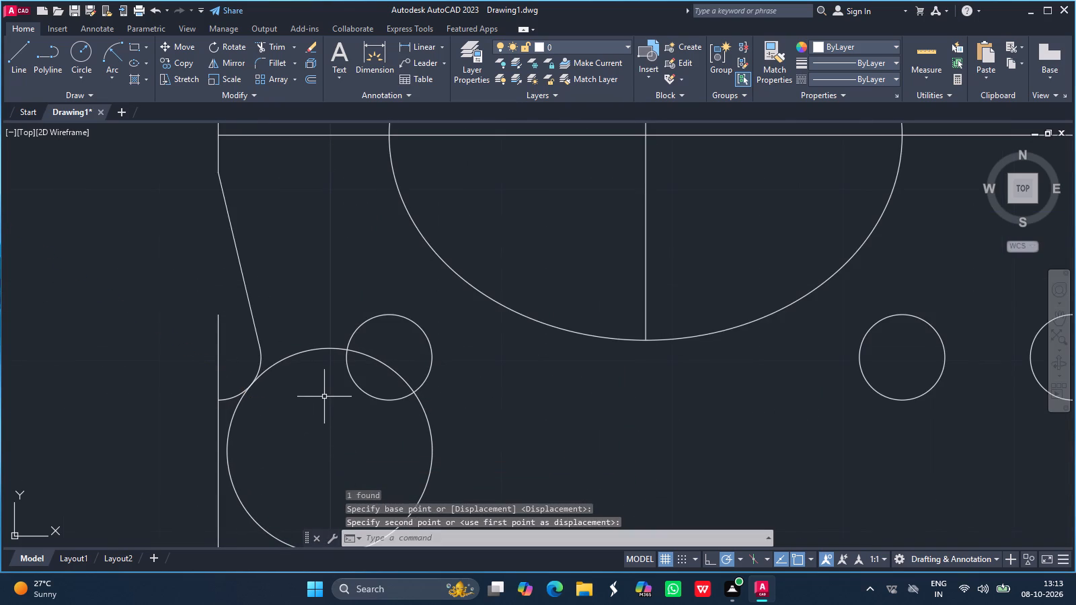
{"action": "scroll", "coordinate": [344, 374], "scroll_direction": "down", "scroll_amount": 1, "text": "ctrl"}
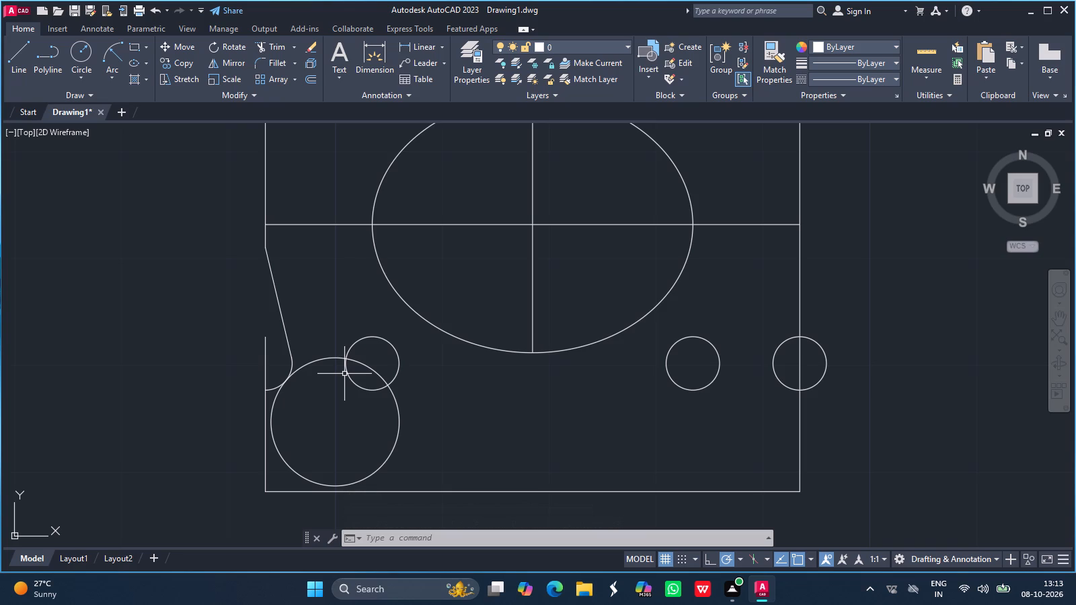
{"action": "scroll", "coordinate": [344, 374], "scroll_direction": "down", "scroll_amount": 1, "text": "ctrl"}
{"action": "scroll", "coordinate": [344, 374], "scroll_direction": "up", "scroll_amount": 1, "text": "ctrl"}
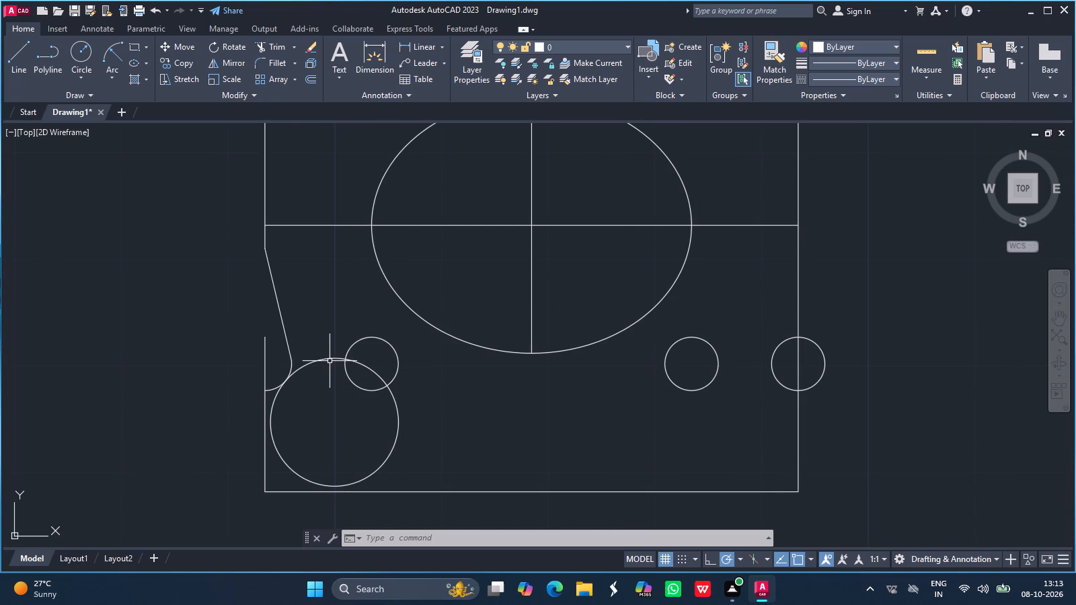
Move the radius-6 circle slightly, using a rim point as base, to meet the lower left-edge arc.
{"action": "left_click", "coordinate": [325, 359]}
{"action": "type", "text": "move"}
{"action": "key", "text": "Return"}
{"action": "scroll", "coordinate": [333, 421], "scroll_direction": "up", "scroll_amount": 1, "text": "ctrl"}
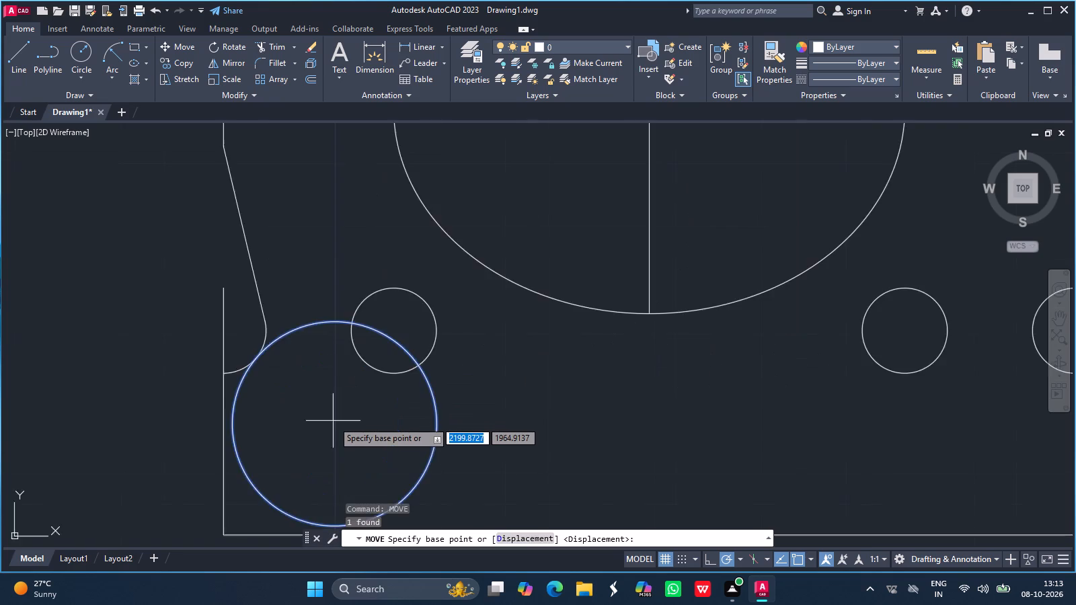
{"action": "scroll", "coordinate": [333, 421], "scroll_direction": "up", "scroll_amount": 1, "text": "ctrl"}
{"action": "left_click", "coordinate": [212, 319]}
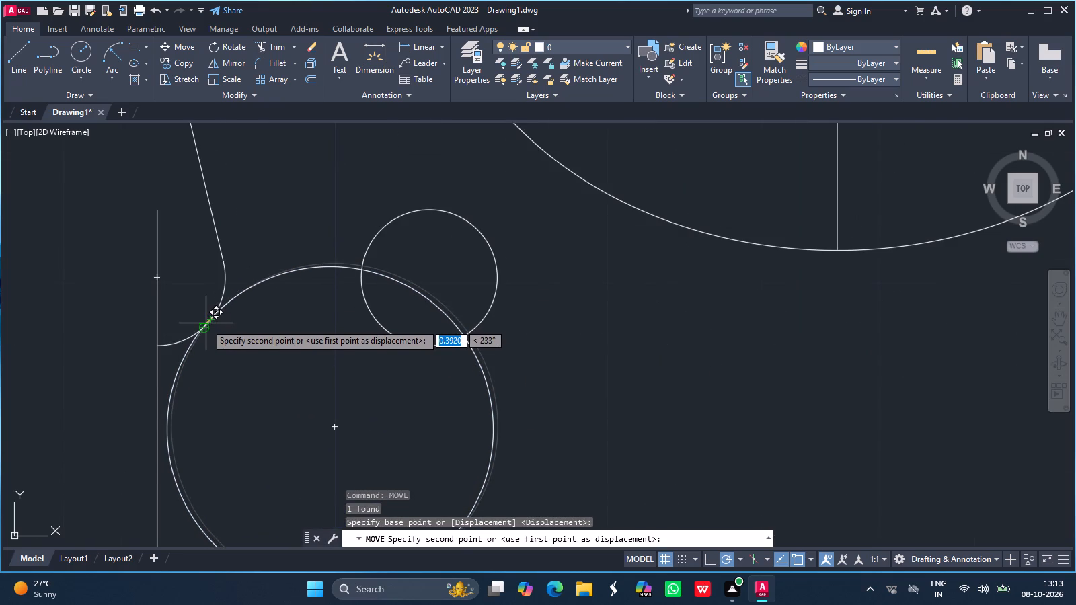
{"action": "left_click", "coordinate": [206, 323]}
{"action": "scroll", "coordinate": [315, 421], "scroll_direction": "down", "scroll_amount": 2, "text": "ctrl"}
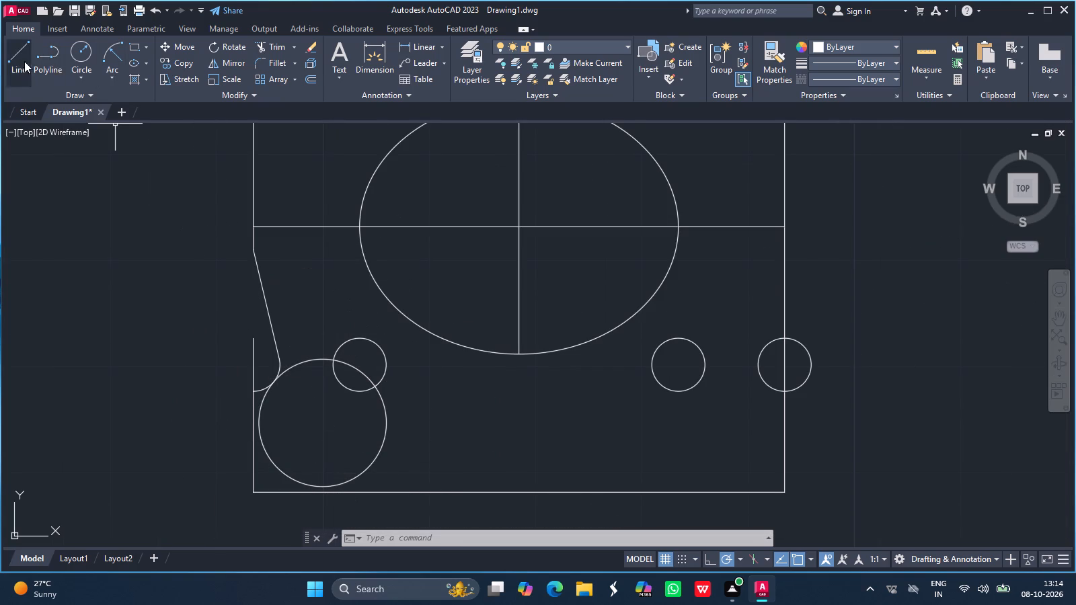
Draw a 12-unit vertical helper line from the lower-left inner circle's centre down to the plate's bottom edge.
{"action": "left_click", "coordinate": [83, 58]}
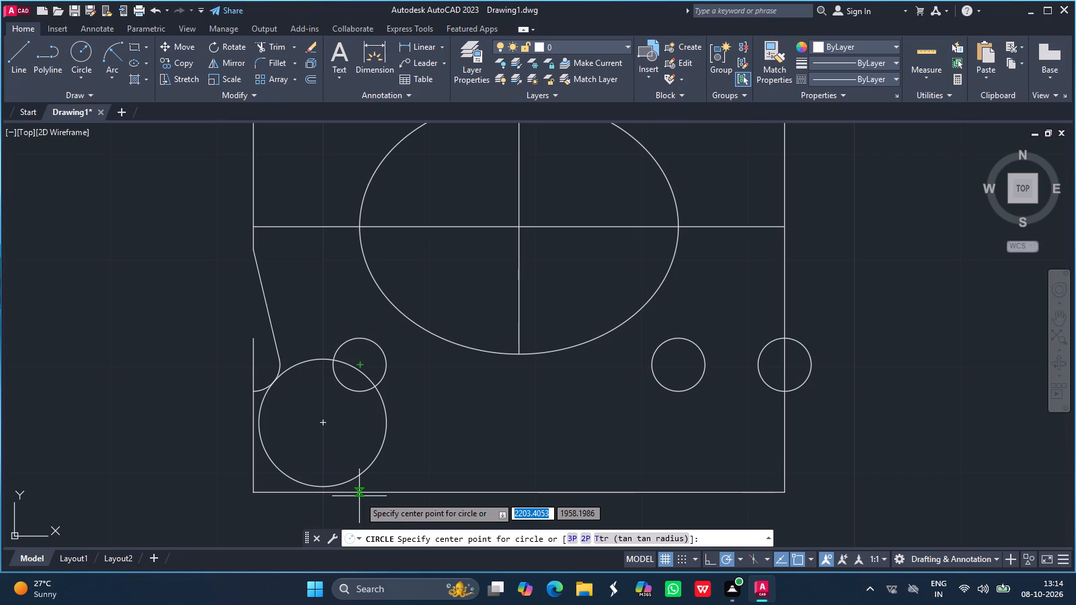
{"action": "left_click", "coordinate": [24, 48]}
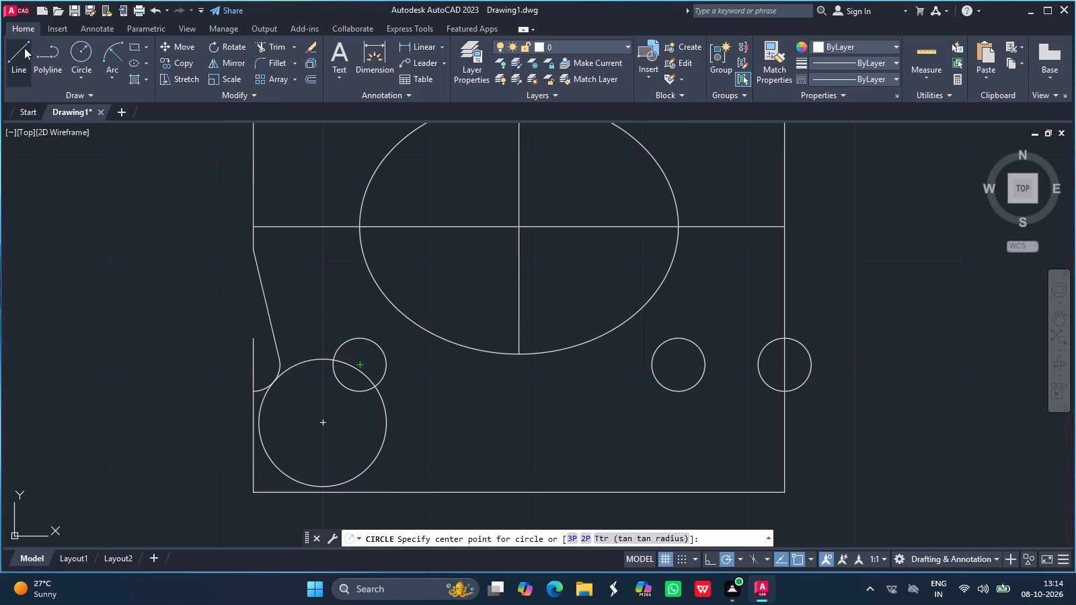
{"action": "left_click", "coordinate": [358, 364]}
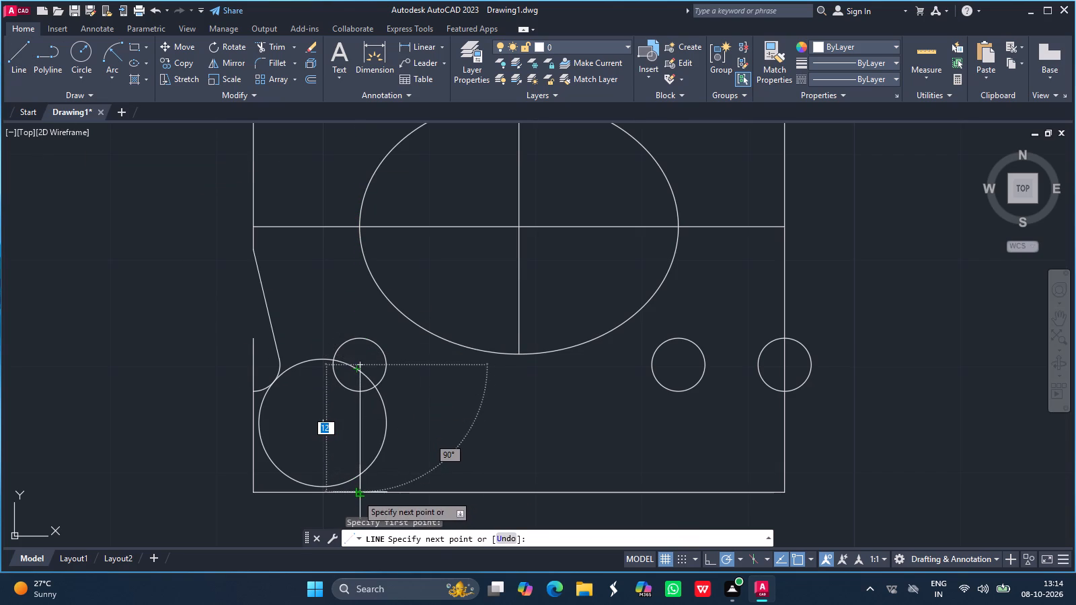
{"action": "left_click", "coordinate": [357, 495]}
{"action": "key", "text": "Return"}
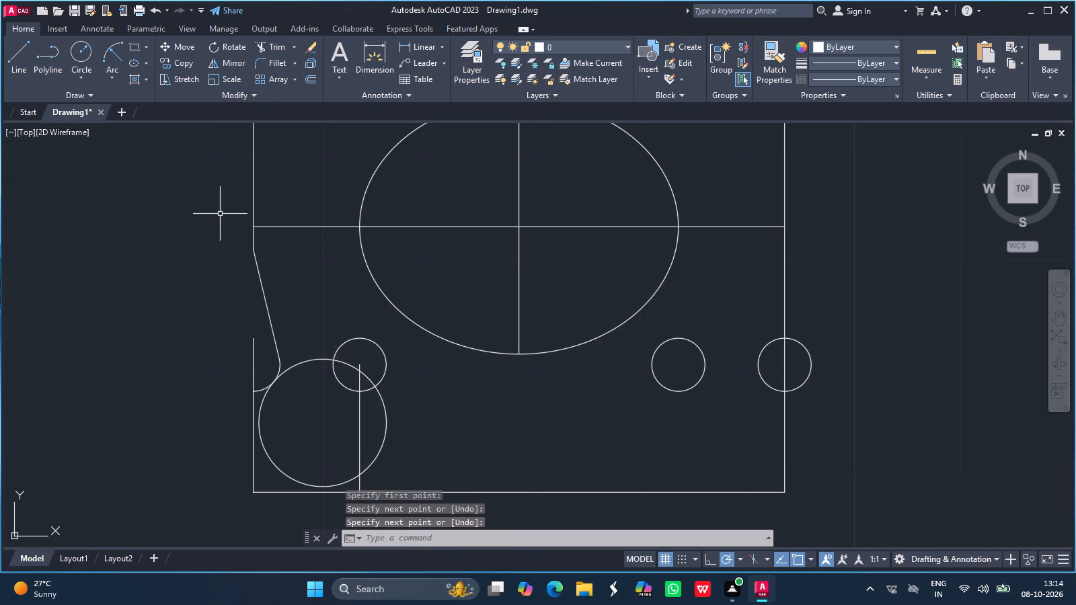
Draw a radius-2.5 circle centred where the vertical helper line meets the bottom edge.
{"action": "left_click", "coordinate": [82, 48]}
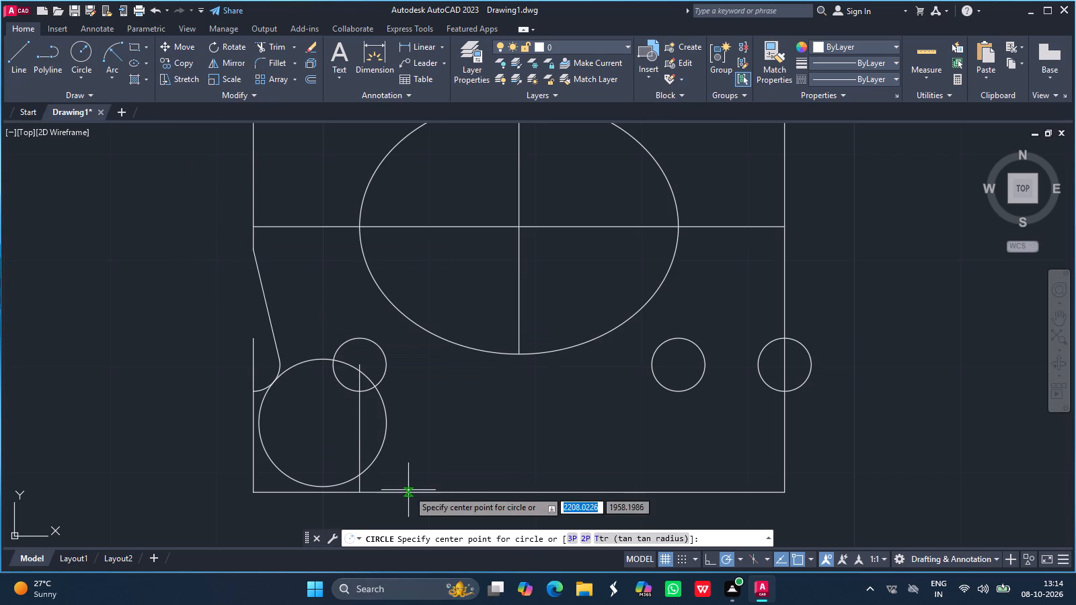
{"action": "left_click_drag", "start_coordinate": [357, 493], "coordinate": [332, 464]}
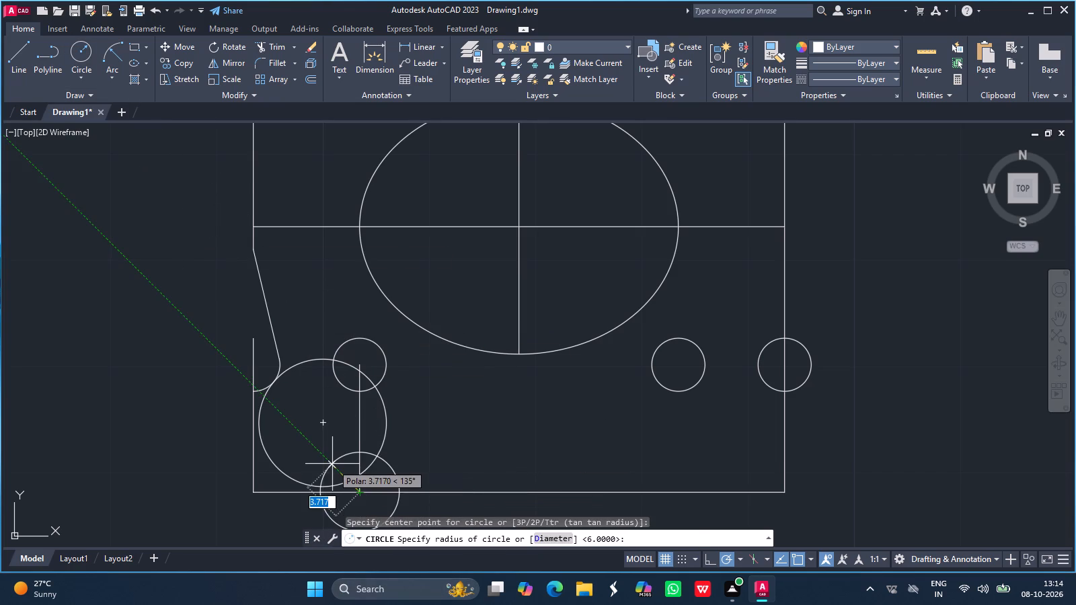
{"action": "type", "text": "2.5"}
{"action": "key", "text": "Return"}
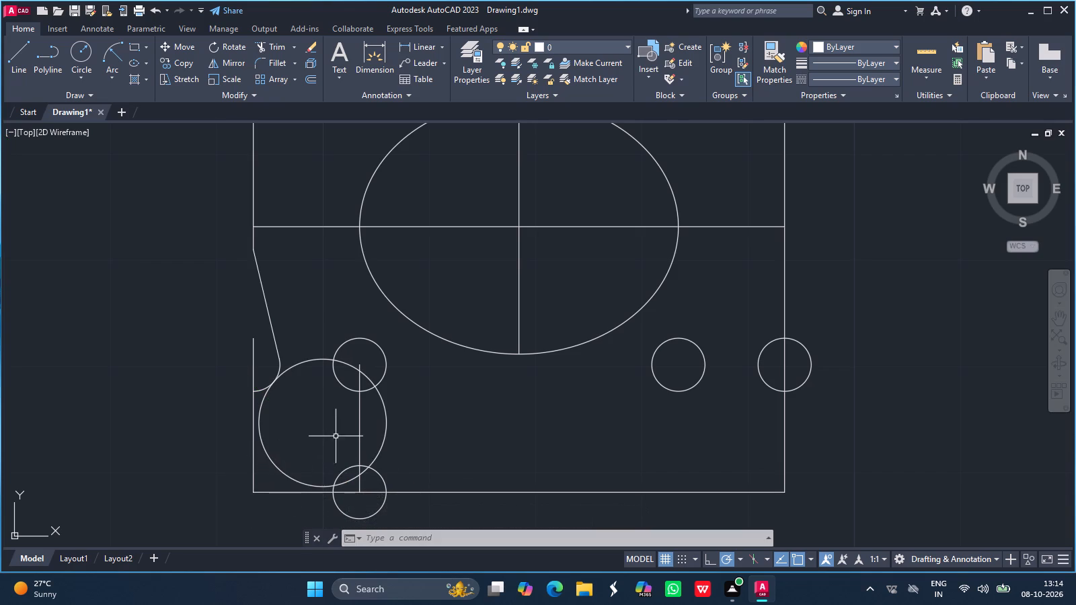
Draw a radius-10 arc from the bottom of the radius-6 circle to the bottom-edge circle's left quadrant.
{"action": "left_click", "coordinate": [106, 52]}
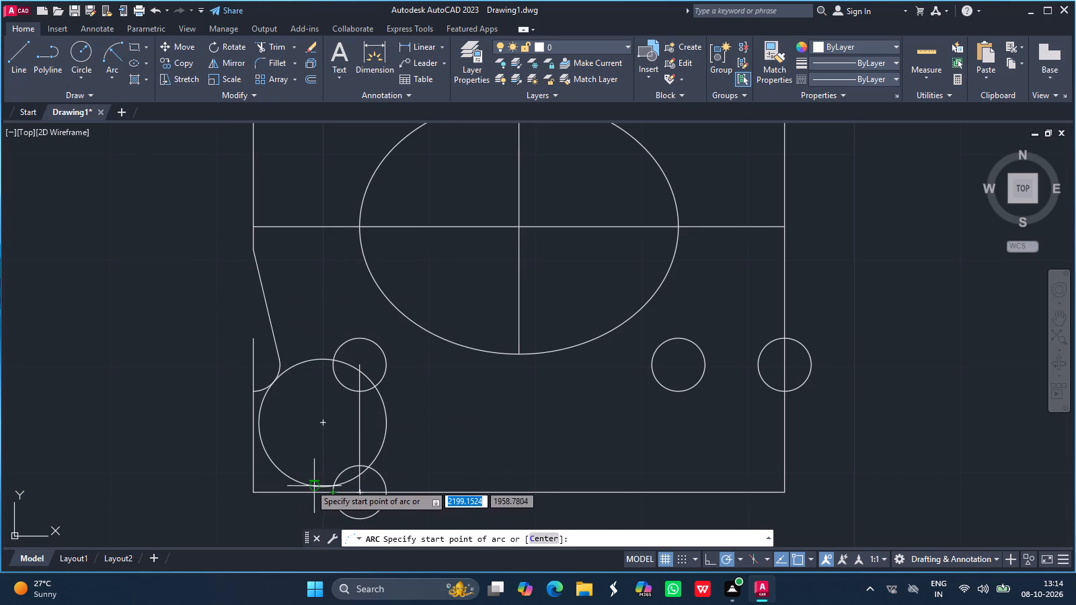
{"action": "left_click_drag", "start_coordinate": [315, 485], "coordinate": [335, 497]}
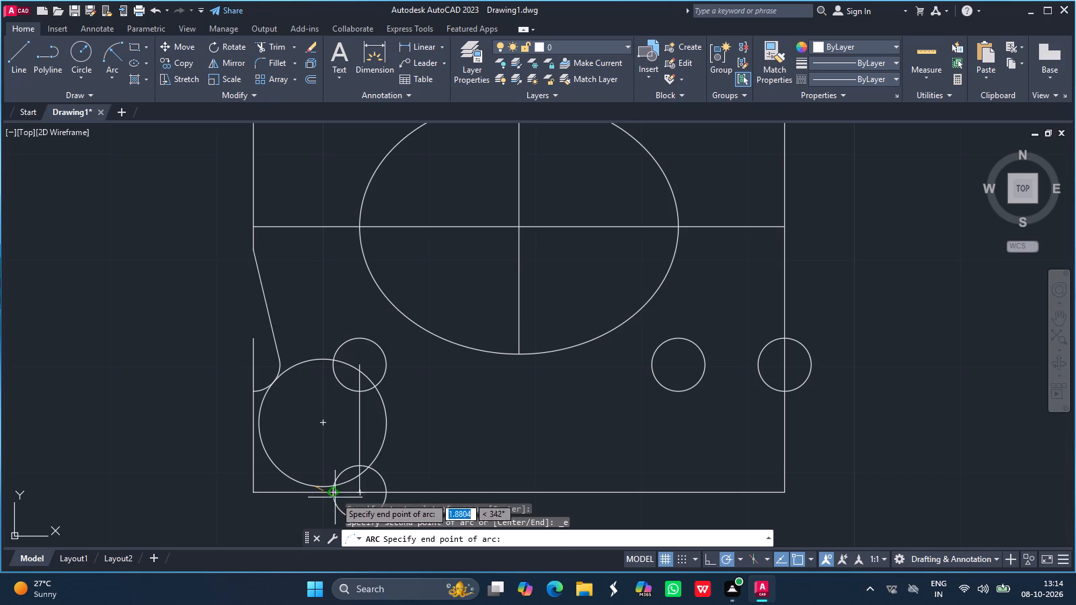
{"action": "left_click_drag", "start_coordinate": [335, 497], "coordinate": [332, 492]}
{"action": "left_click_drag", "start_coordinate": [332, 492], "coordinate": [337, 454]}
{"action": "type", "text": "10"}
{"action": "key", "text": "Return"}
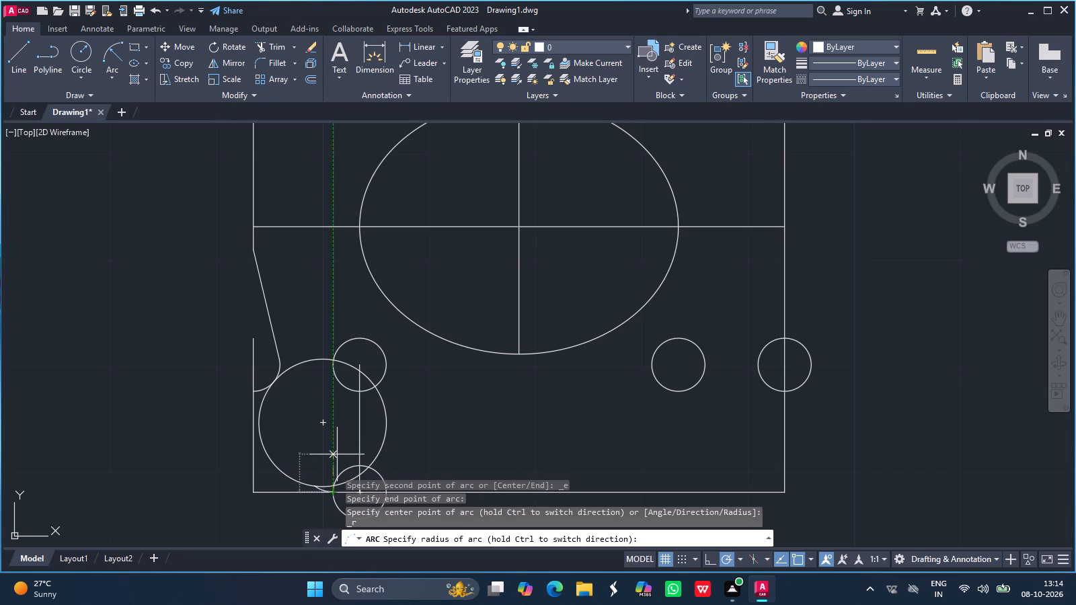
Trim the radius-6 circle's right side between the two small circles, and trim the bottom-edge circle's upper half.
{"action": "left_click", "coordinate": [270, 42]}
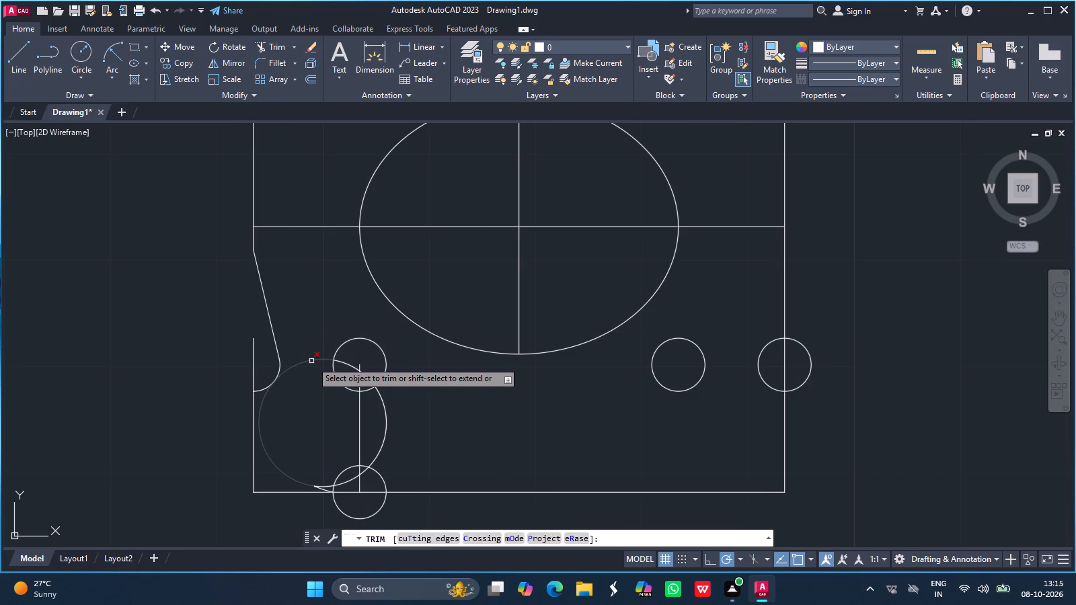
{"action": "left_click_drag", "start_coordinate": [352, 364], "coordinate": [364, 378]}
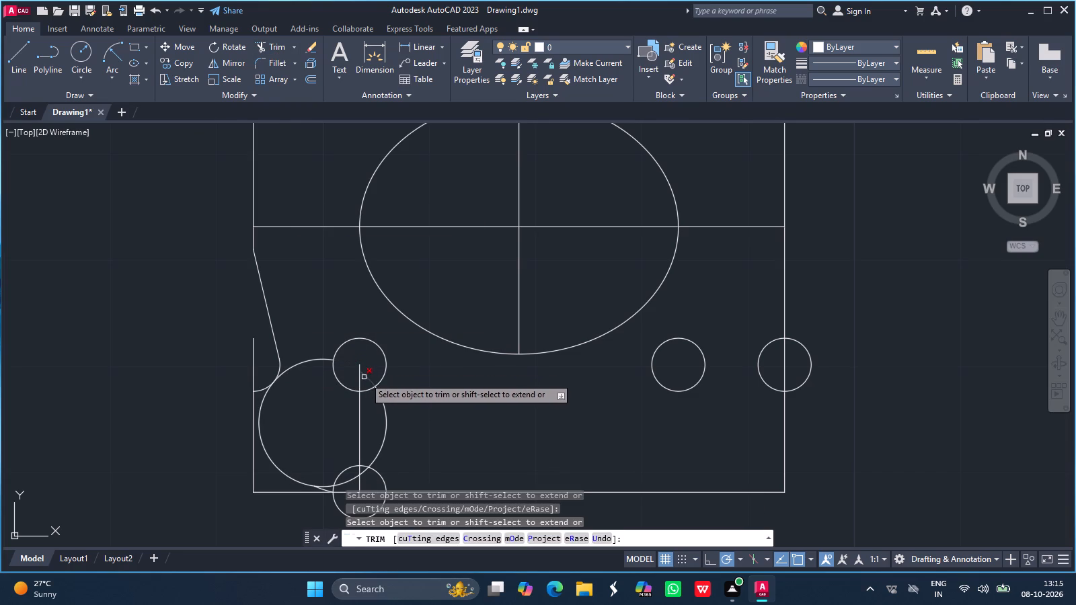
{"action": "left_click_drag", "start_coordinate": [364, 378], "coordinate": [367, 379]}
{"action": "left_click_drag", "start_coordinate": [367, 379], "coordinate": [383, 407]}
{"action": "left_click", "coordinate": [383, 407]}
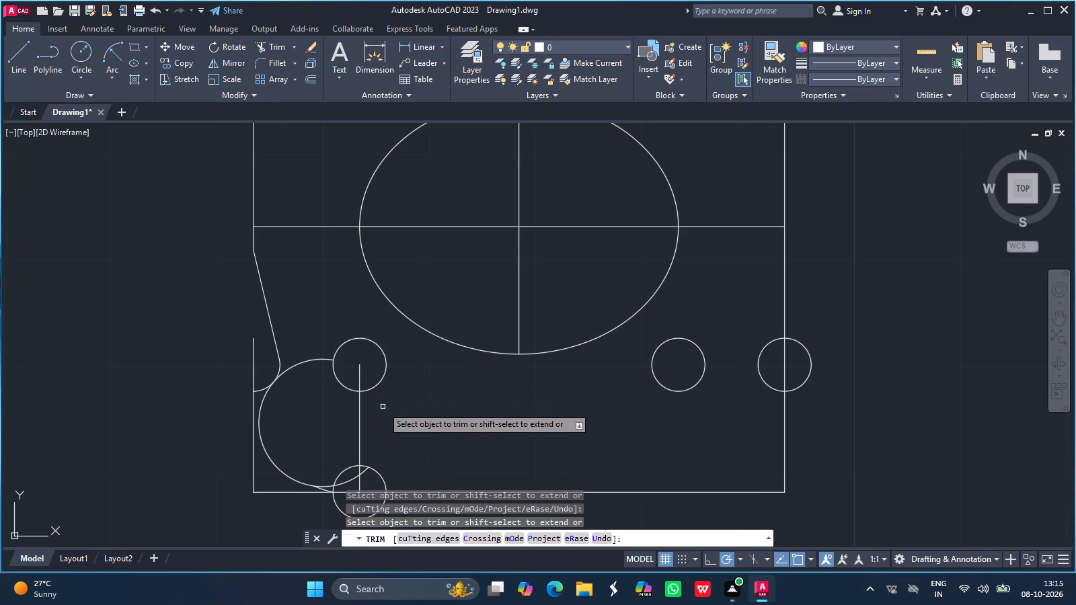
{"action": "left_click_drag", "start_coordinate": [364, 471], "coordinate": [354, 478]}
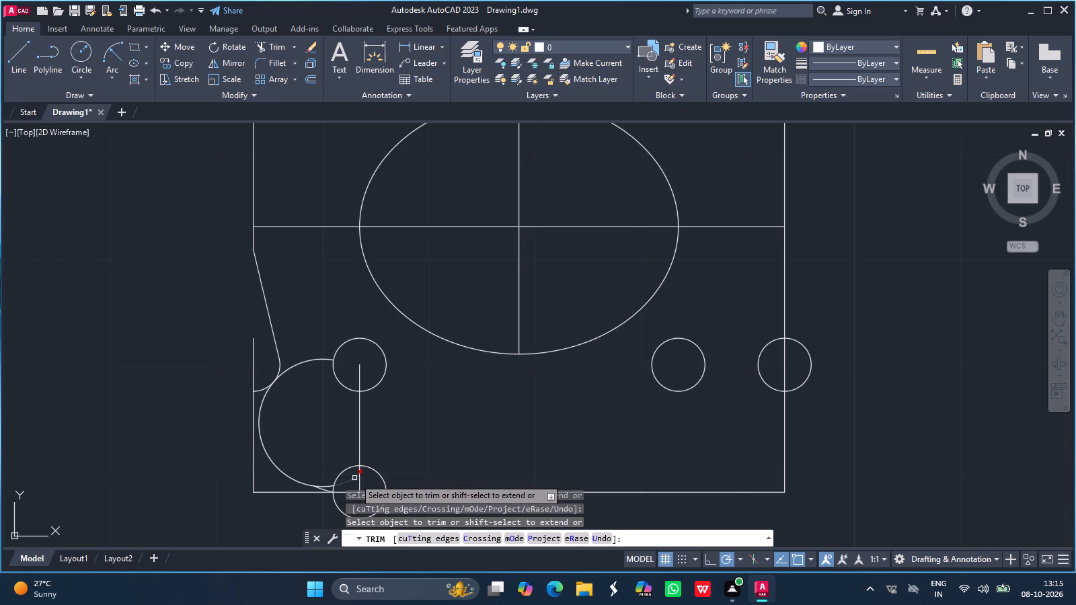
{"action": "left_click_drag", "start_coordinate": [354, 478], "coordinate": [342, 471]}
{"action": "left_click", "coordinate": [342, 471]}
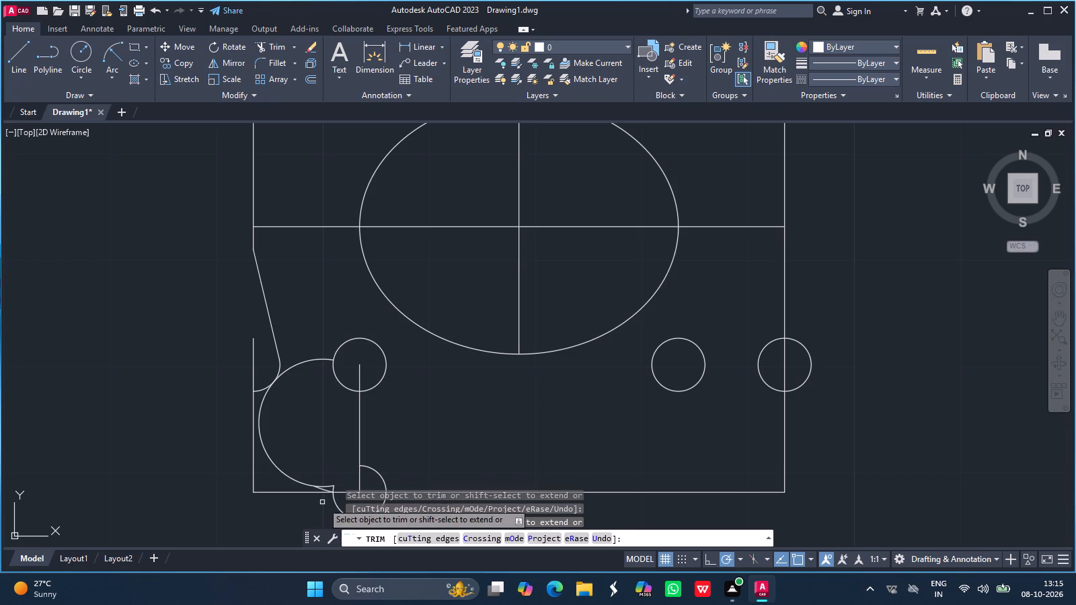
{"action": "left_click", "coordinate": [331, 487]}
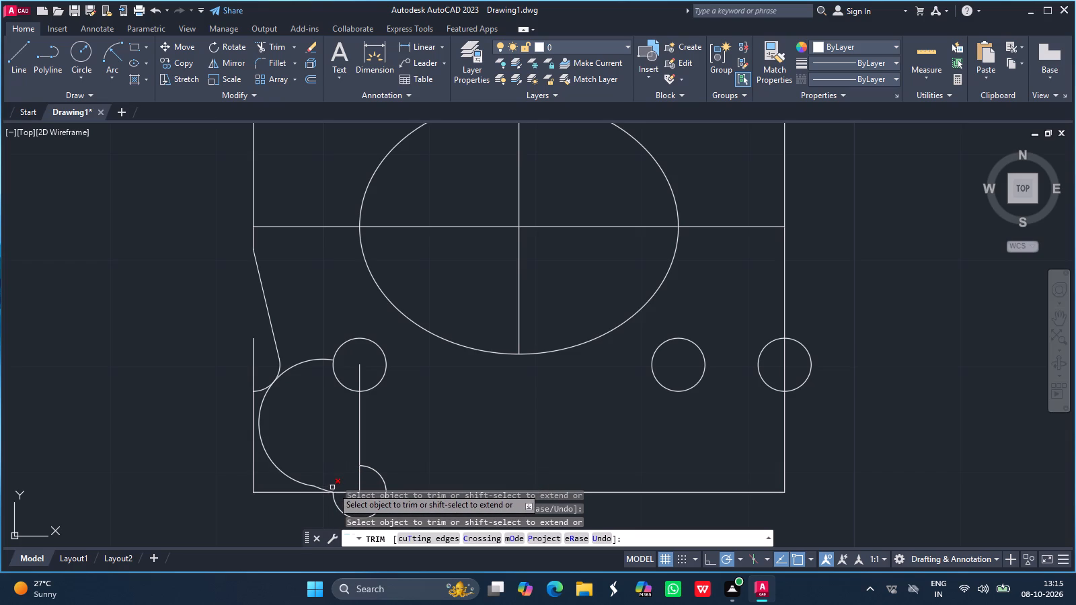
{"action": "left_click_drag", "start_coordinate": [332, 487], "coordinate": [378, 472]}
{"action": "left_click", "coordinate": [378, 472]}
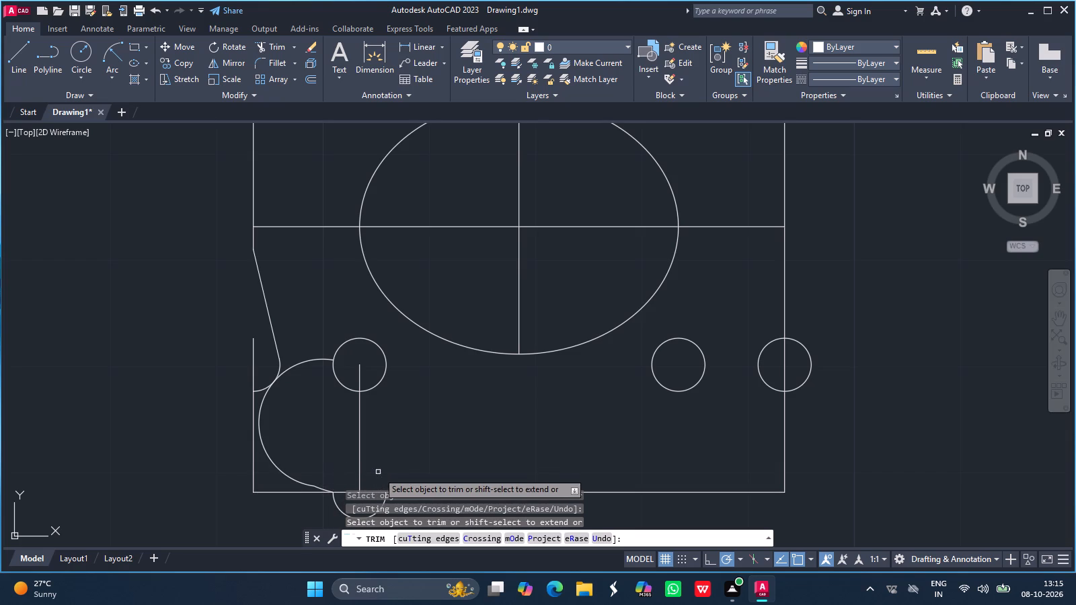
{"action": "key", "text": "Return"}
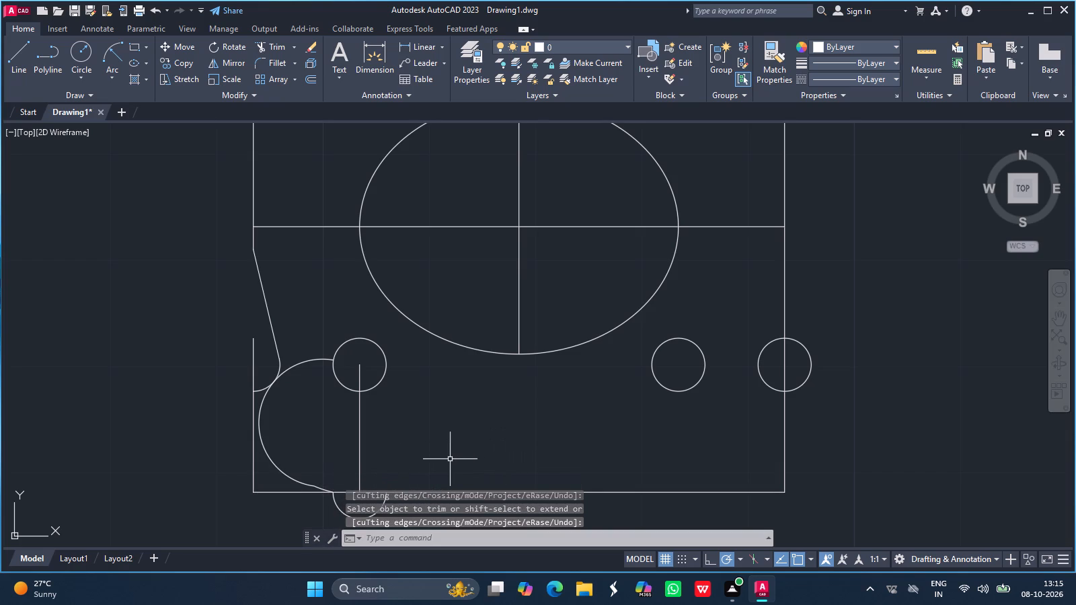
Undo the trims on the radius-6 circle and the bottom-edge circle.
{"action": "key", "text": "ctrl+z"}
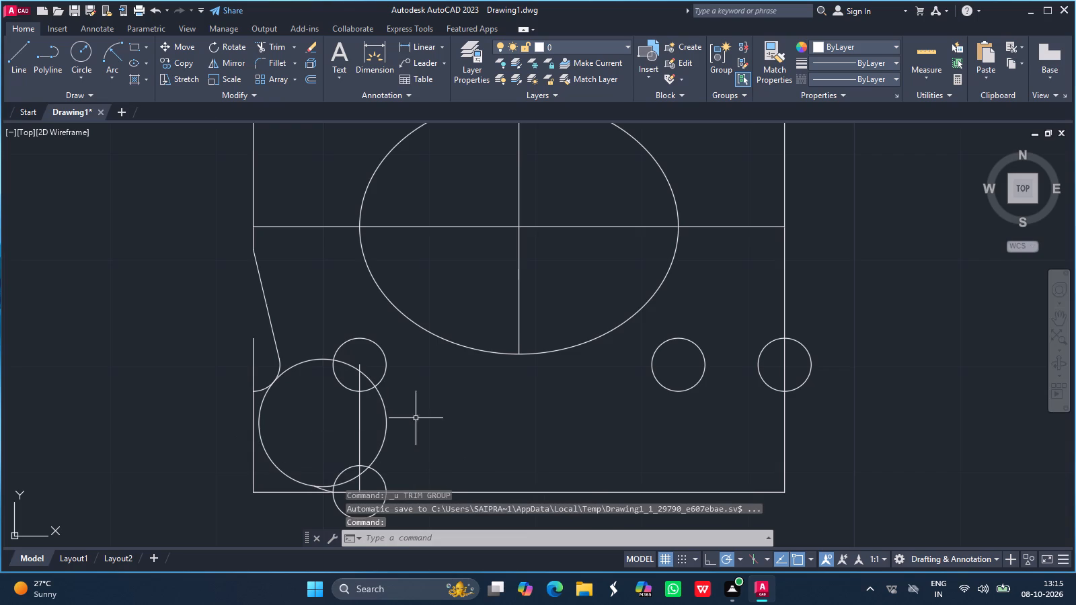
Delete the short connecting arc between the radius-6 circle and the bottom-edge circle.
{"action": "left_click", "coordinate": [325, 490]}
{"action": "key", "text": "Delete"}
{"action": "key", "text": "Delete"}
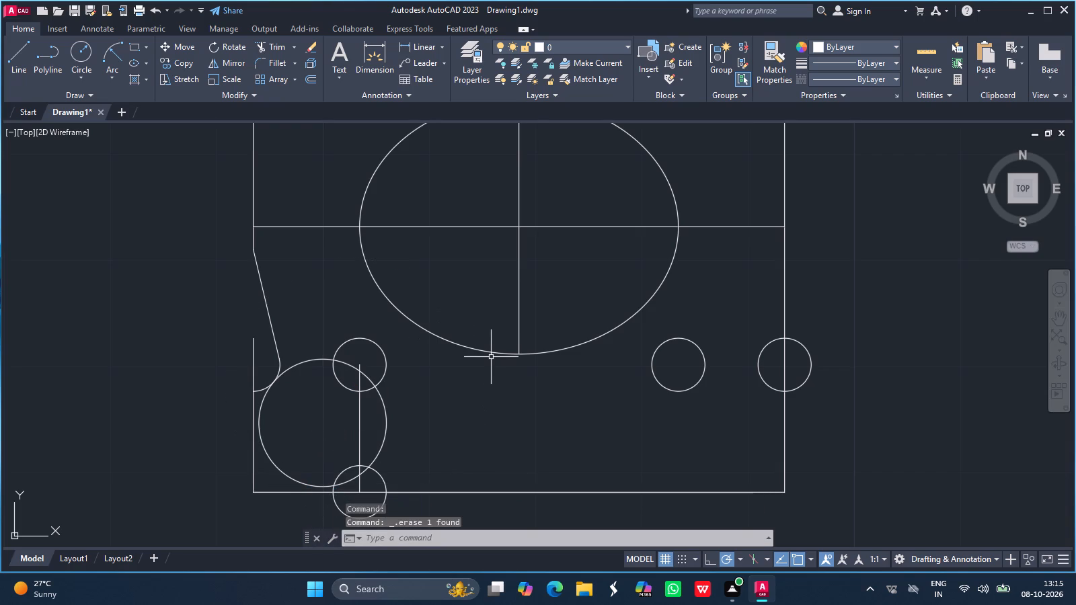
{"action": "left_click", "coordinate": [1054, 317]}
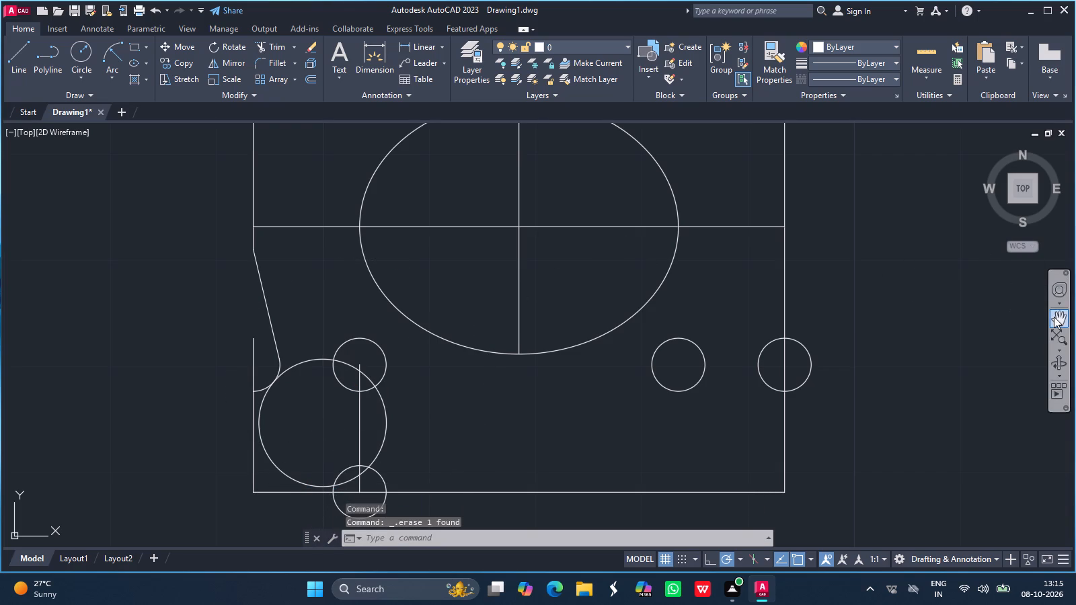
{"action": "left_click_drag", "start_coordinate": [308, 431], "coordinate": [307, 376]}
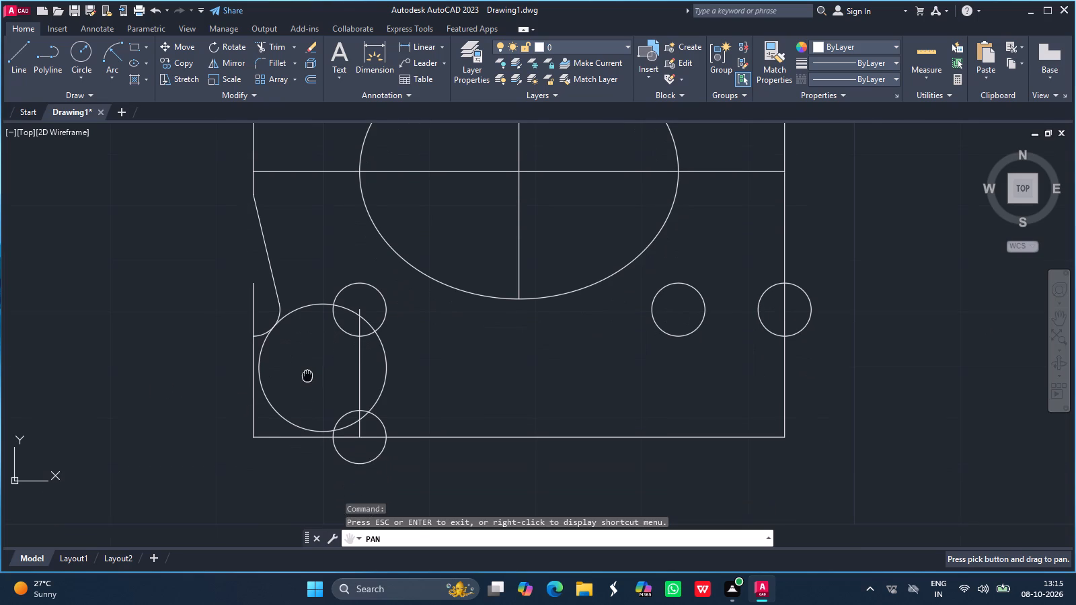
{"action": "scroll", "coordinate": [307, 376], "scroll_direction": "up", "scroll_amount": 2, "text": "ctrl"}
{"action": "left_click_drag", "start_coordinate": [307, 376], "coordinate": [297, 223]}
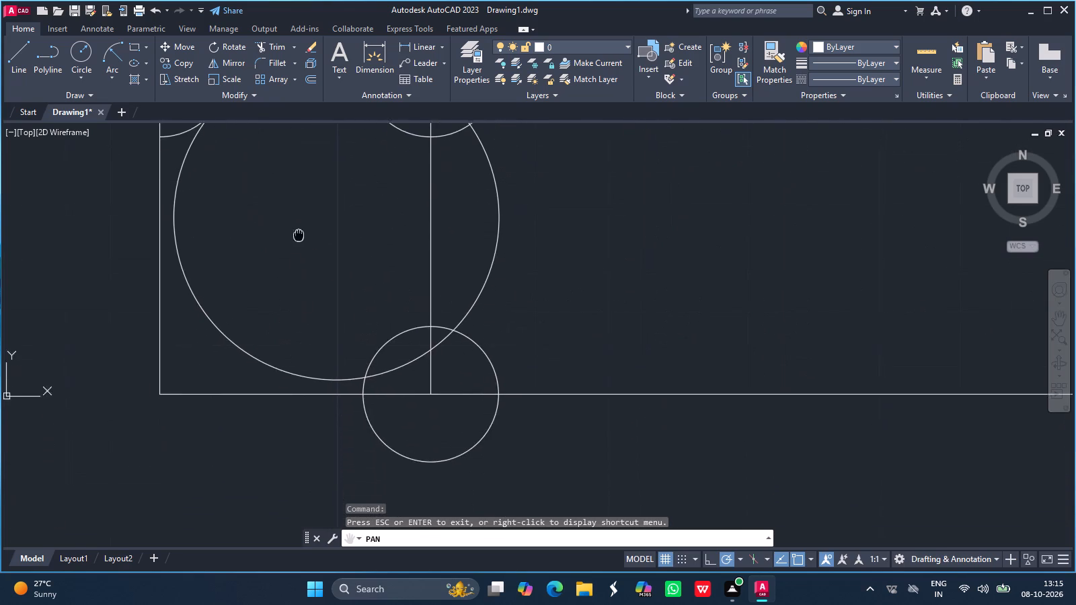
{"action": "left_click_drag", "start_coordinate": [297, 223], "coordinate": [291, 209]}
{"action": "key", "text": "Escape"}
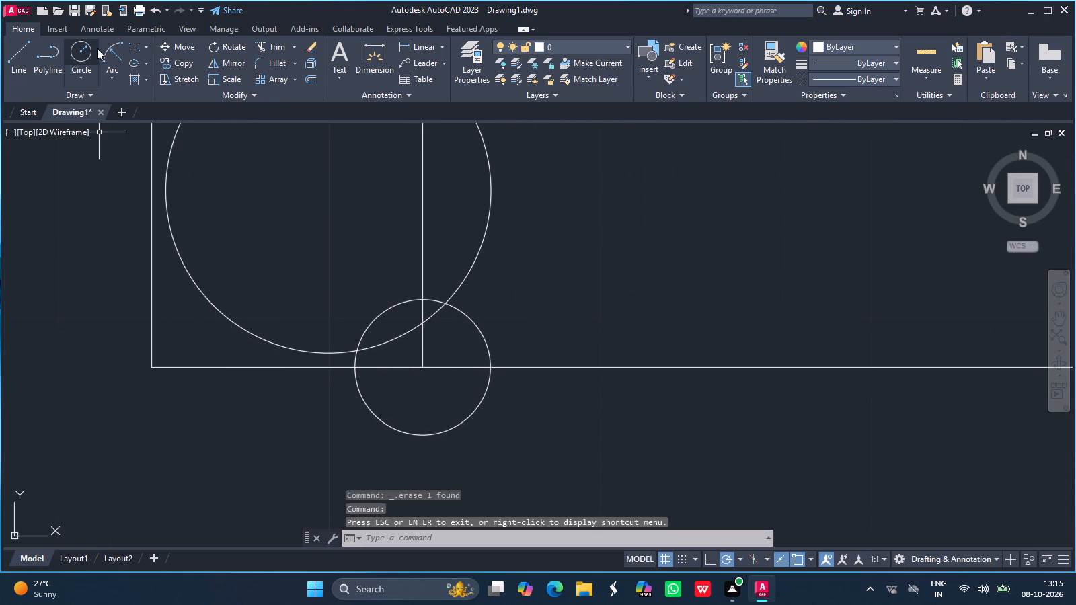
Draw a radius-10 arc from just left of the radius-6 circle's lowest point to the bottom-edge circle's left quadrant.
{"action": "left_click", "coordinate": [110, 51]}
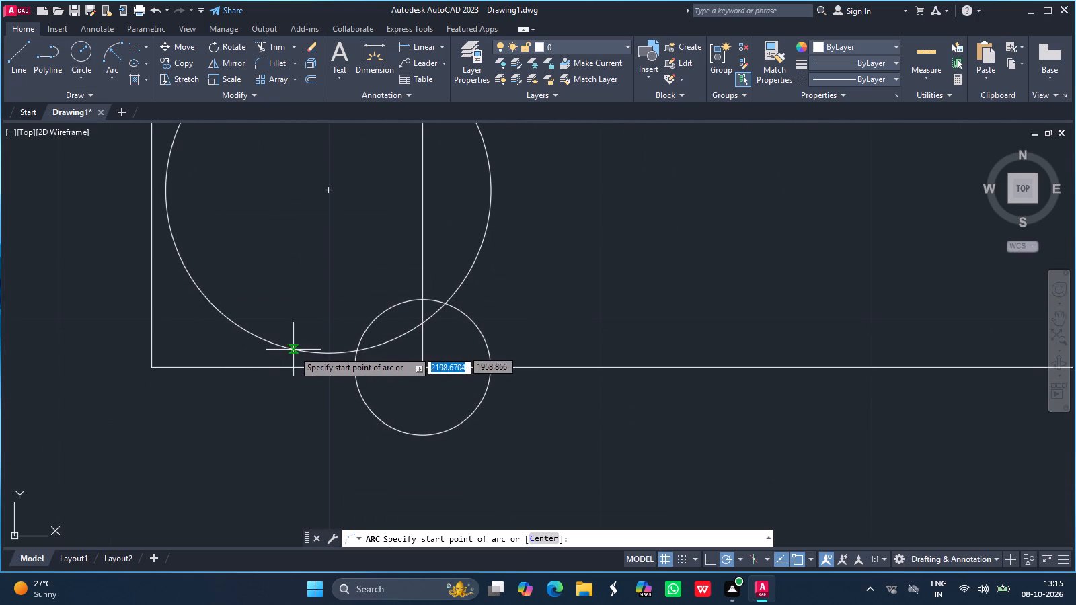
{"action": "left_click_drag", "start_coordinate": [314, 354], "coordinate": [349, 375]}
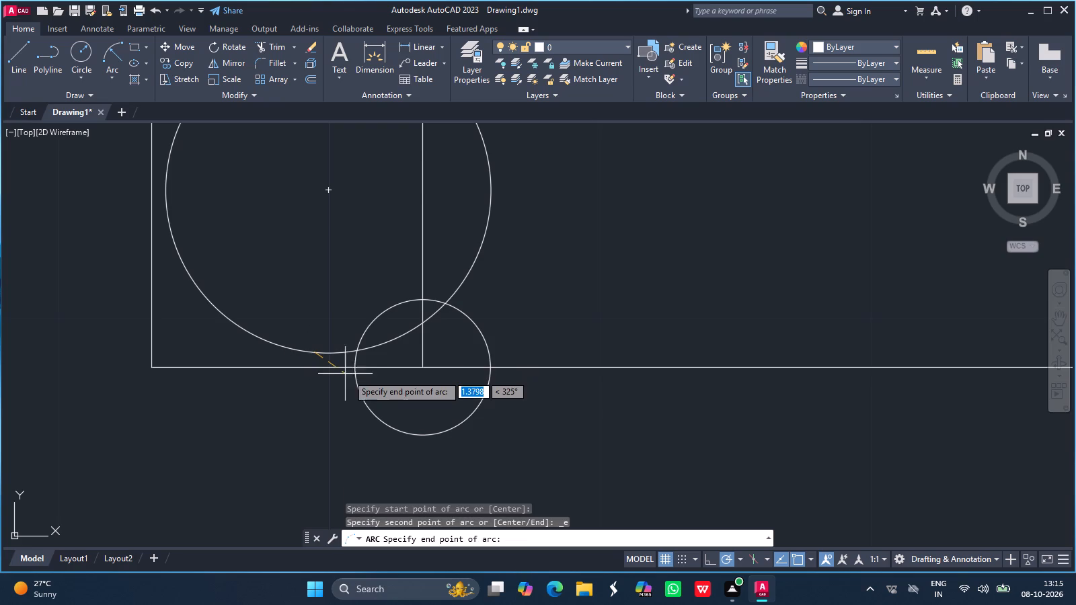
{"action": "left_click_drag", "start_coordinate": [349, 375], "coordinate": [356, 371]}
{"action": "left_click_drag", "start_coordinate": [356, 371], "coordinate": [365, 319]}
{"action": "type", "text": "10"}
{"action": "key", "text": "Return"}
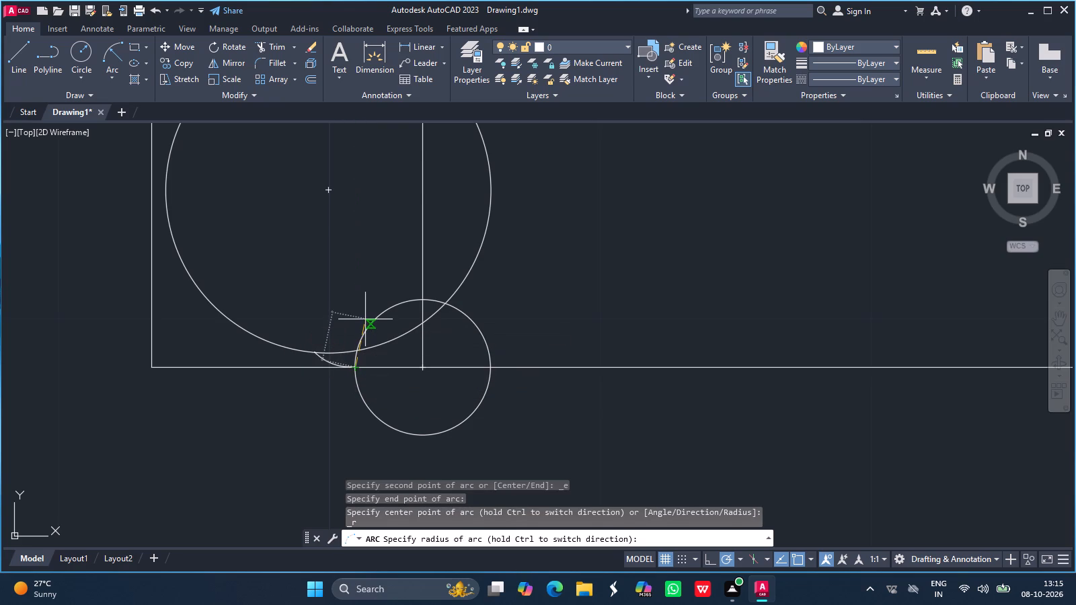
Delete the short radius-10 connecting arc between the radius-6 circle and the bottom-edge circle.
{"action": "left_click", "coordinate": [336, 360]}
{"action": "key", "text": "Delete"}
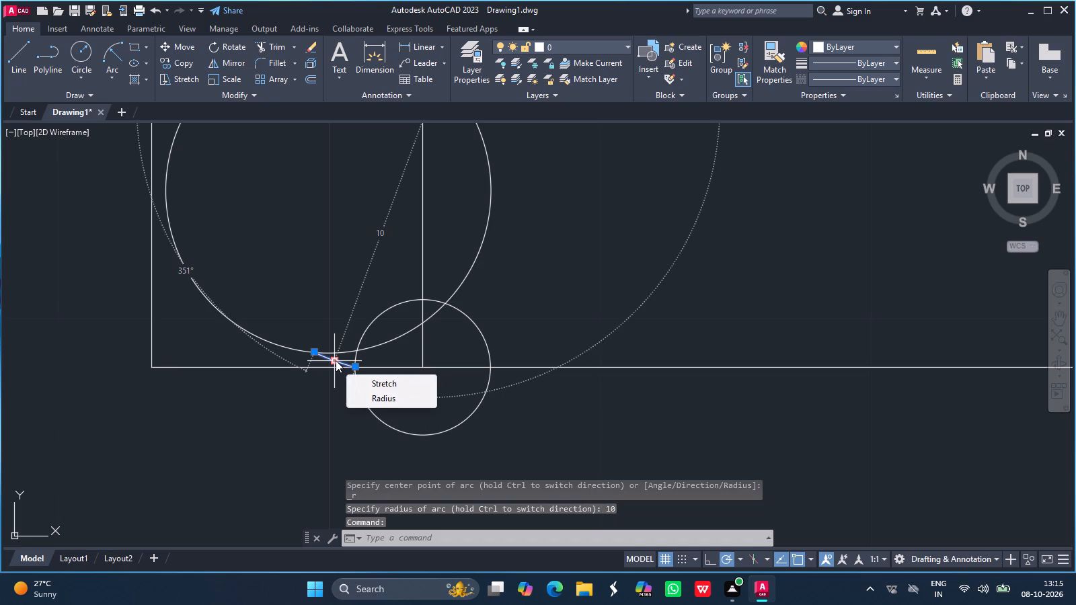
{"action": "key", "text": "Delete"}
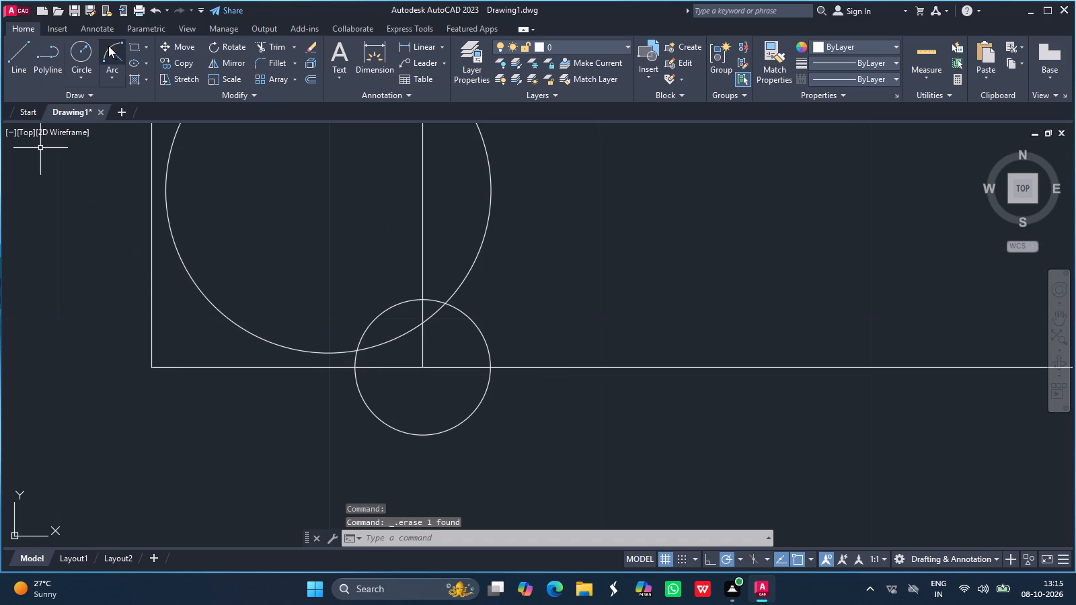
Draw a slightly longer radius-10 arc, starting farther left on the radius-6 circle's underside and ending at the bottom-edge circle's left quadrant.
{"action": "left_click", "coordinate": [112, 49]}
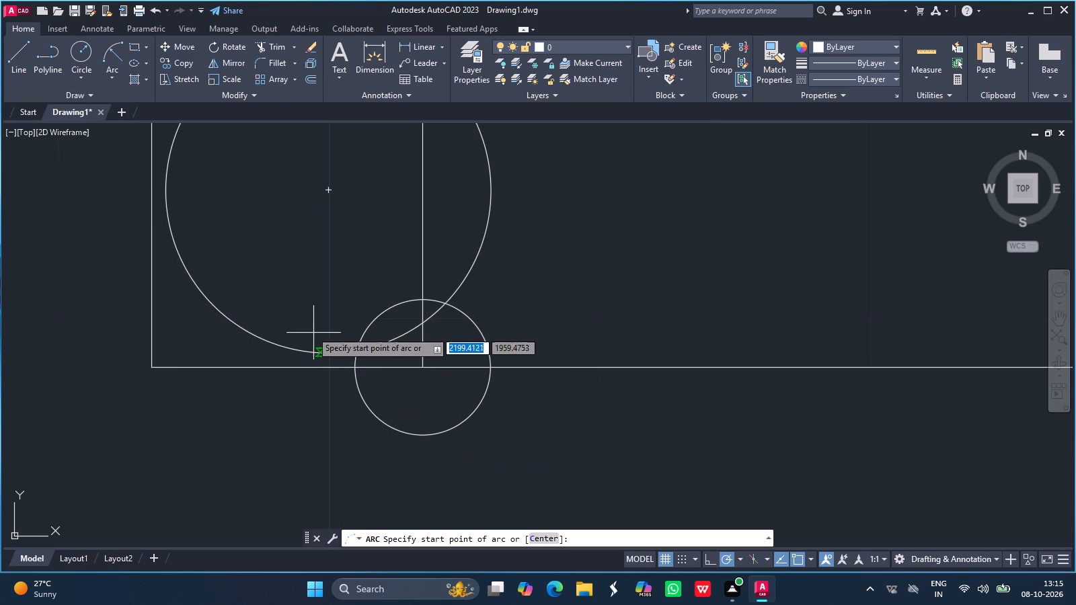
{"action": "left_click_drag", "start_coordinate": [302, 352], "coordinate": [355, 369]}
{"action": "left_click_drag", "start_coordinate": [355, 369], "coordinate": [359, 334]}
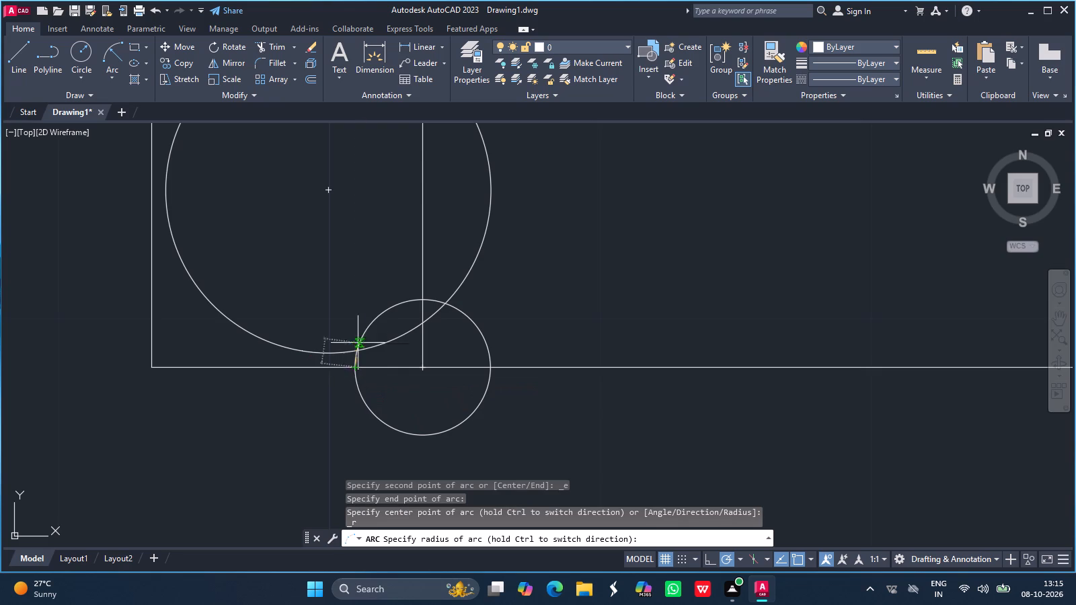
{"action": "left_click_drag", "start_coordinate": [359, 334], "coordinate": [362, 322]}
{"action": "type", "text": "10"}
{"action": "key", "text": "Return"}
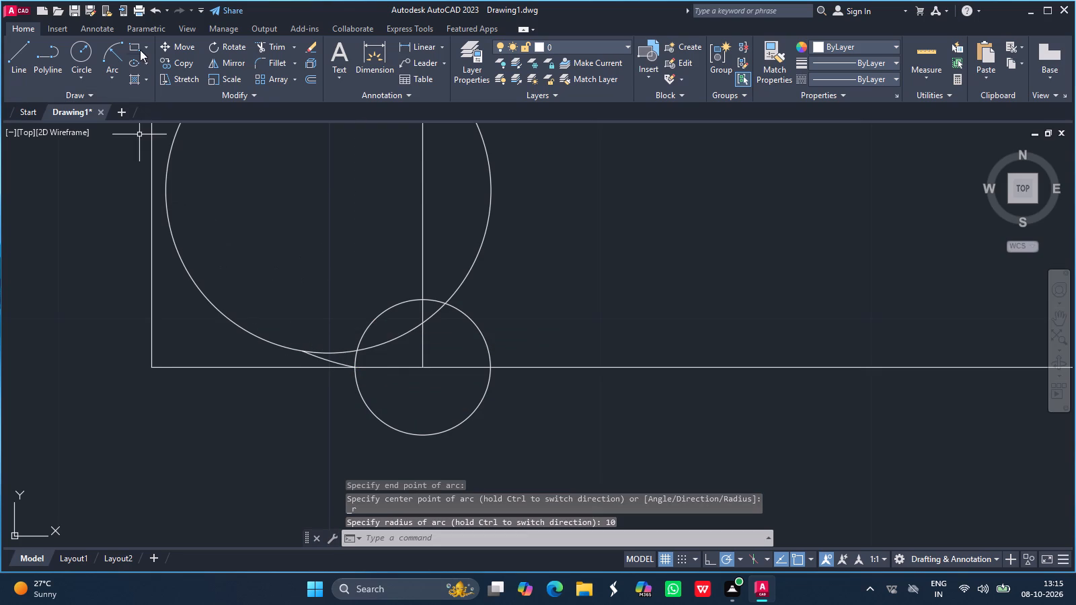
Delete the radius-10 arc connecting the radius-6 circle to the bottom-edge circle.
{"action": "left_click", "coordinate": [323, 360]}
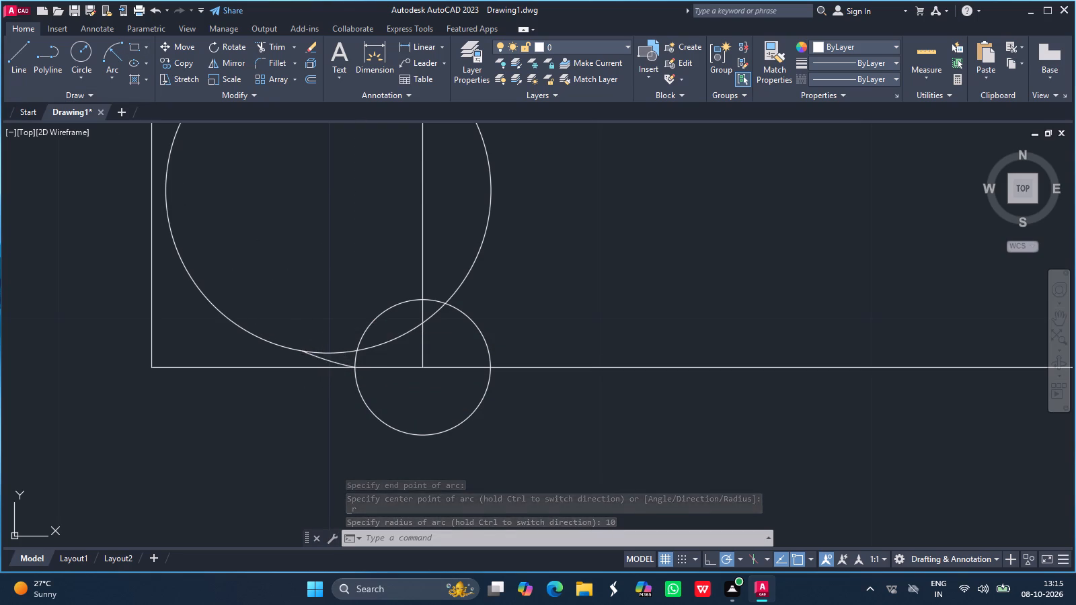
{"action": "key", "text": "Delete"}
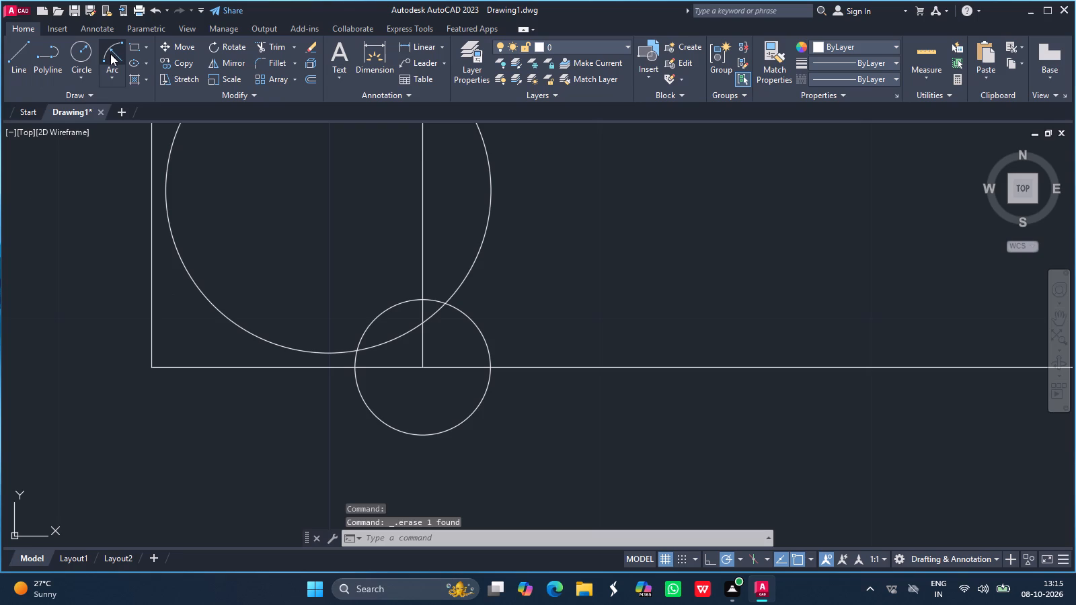
Draw a radius-10 arc from the radius-6 circle's lower left to the bottom-edge circle's left quadrant, spanning about 2.7 units.
{"action": "left_click", "coordinate": [111, 54]}
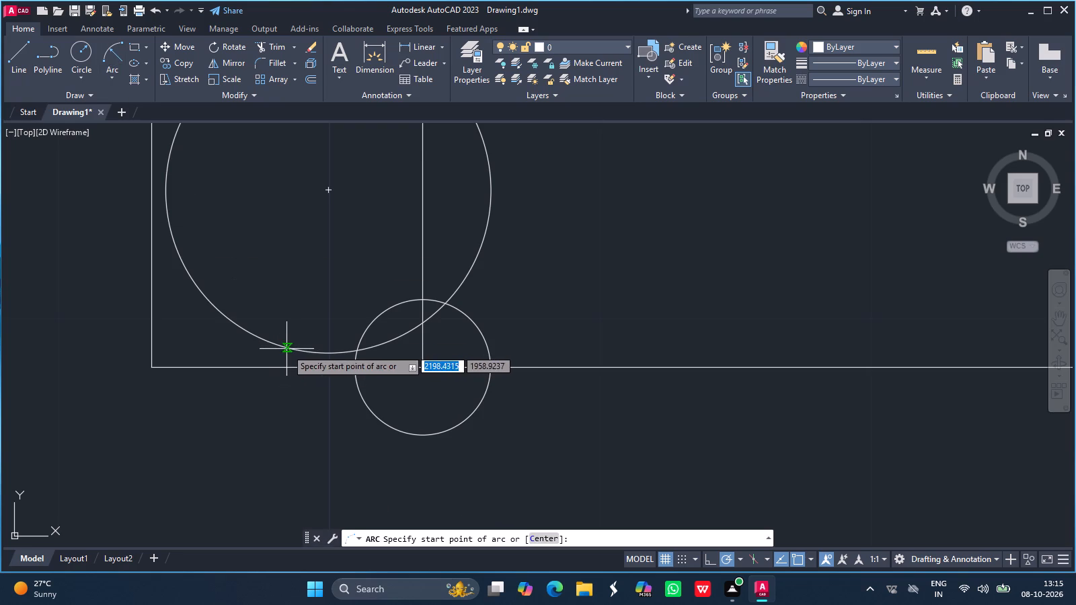
{"action": "left_click", "coordinate": [284, 349]}
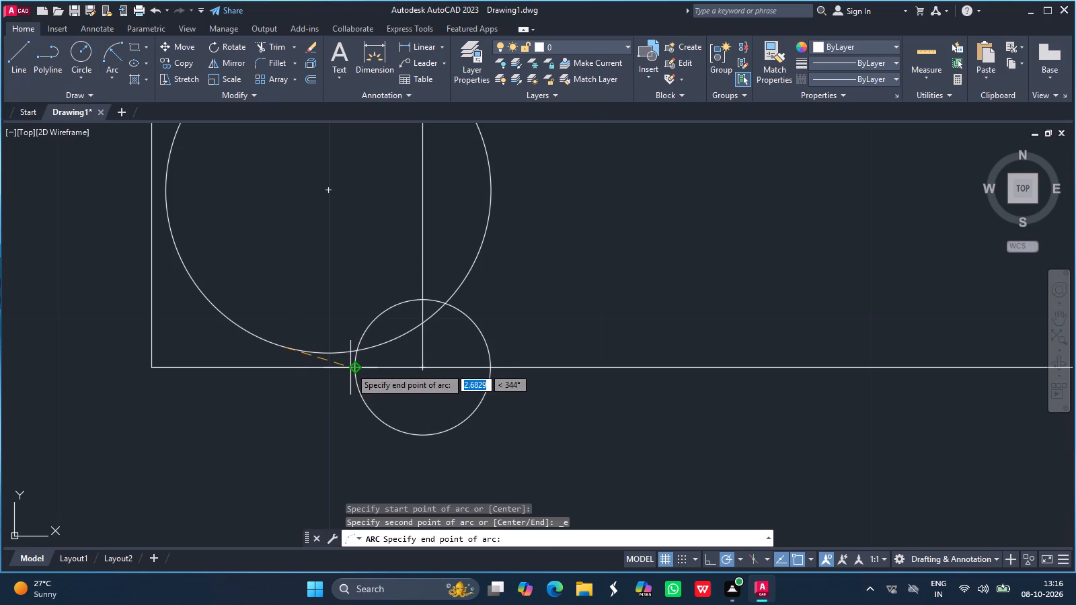
{"action": "left_click_drag", "start_coordinate": [354, 367], "coordinate": [364, 329]}
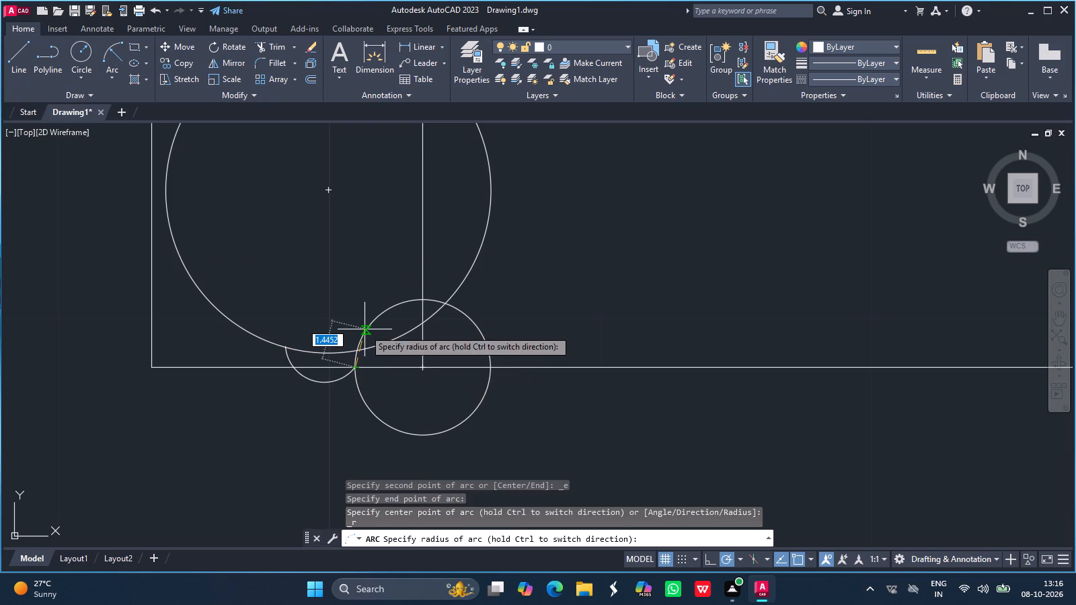
{"action": "type", "text": "10"}
{"action": "key", "text": "Return"}
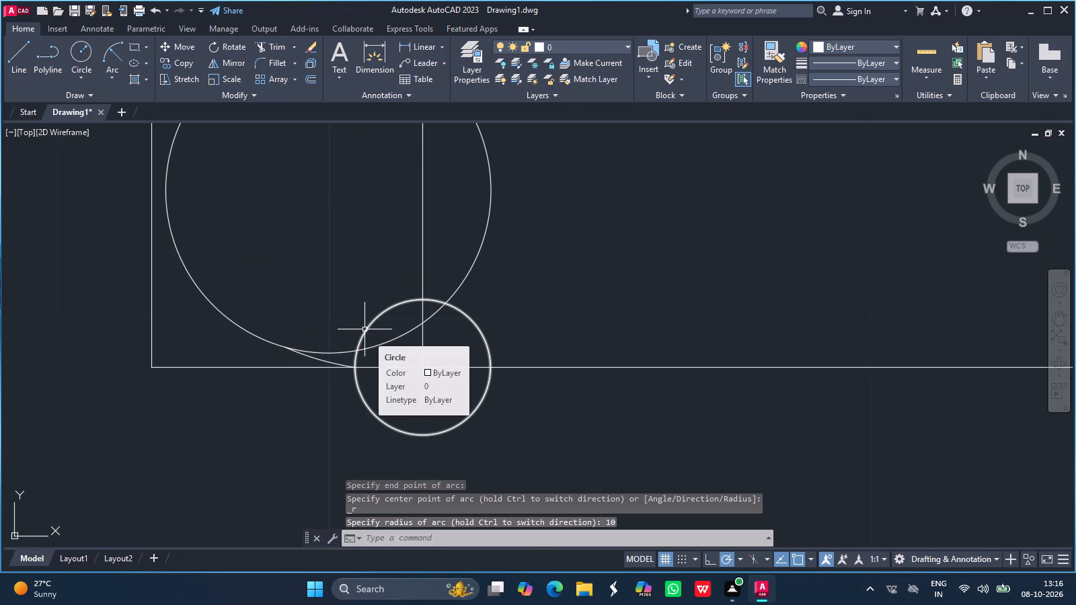
Trim the radius-6 circle's underside from the connecting arc's start, through the bottom-edge circle, to their upper-right intersection.
{"action": "left_click", "coordinate": [272, 48]}
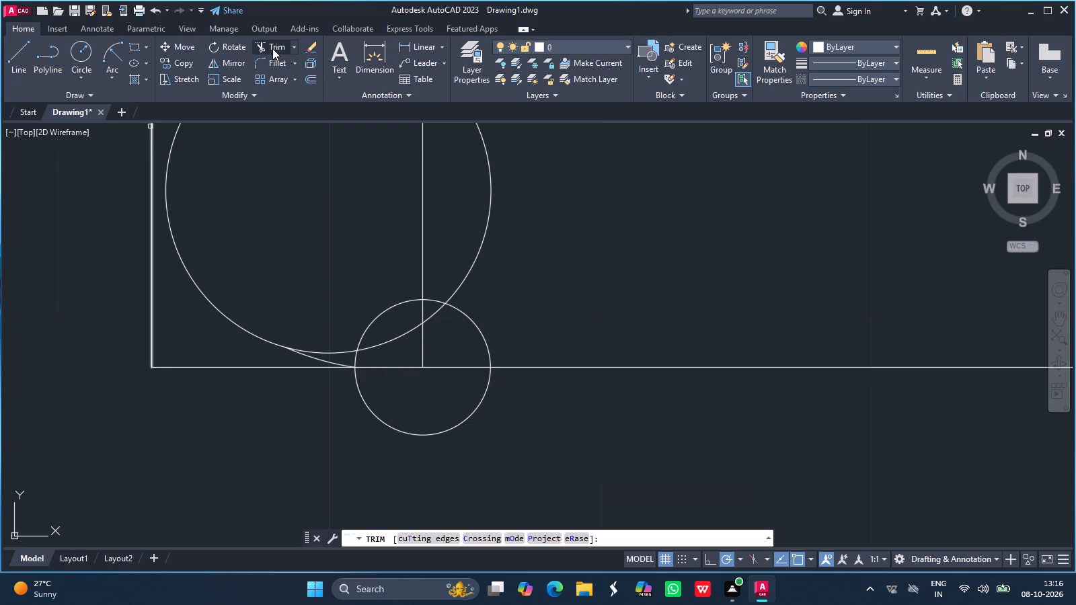
{"action": "left_click", "coordinate": [341, 352]}
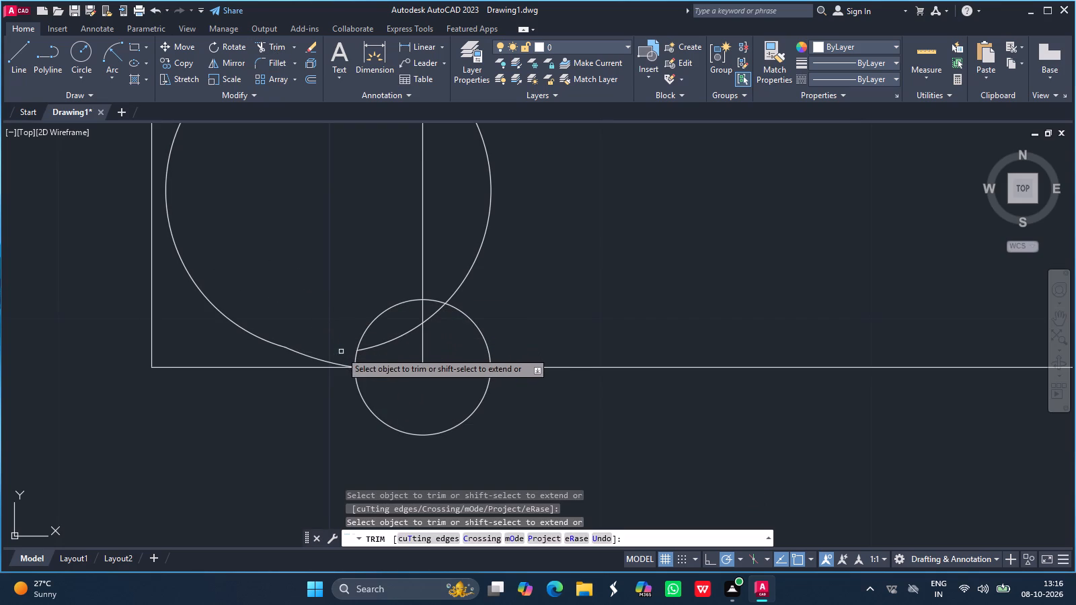
{"action": "left_click", "coordinate": [385, 343]}
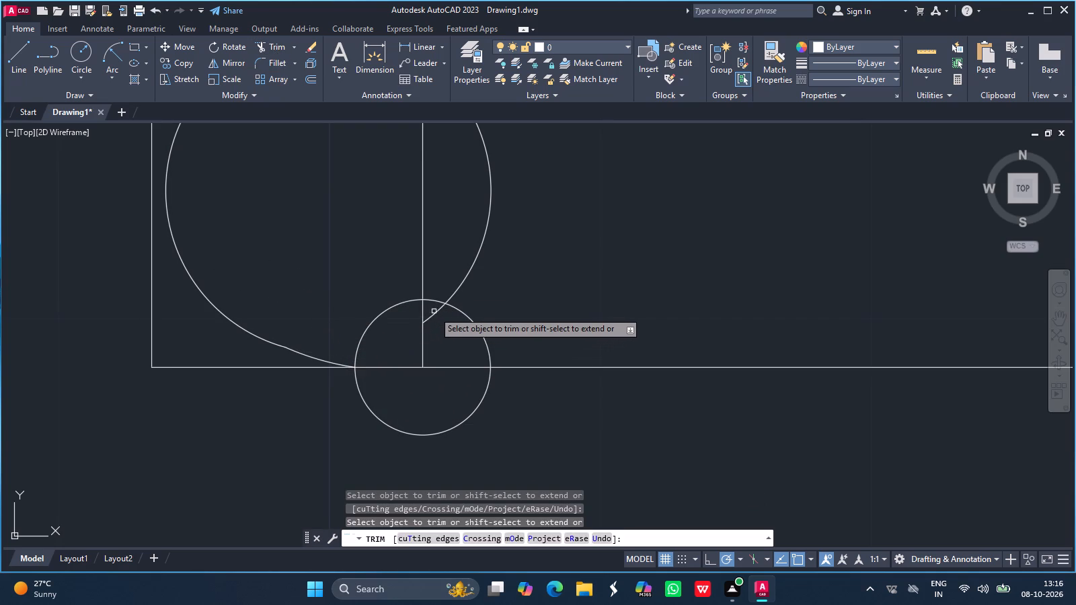
{"action": "left_click", "coordinate": [436, 313]}
{"action": "key", "text": "Return"}
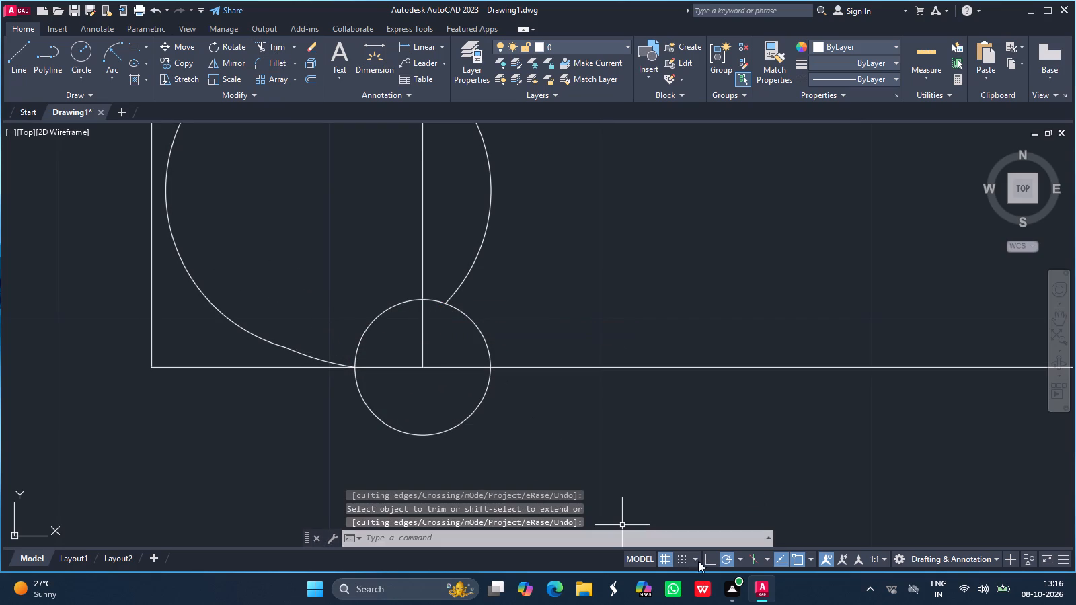
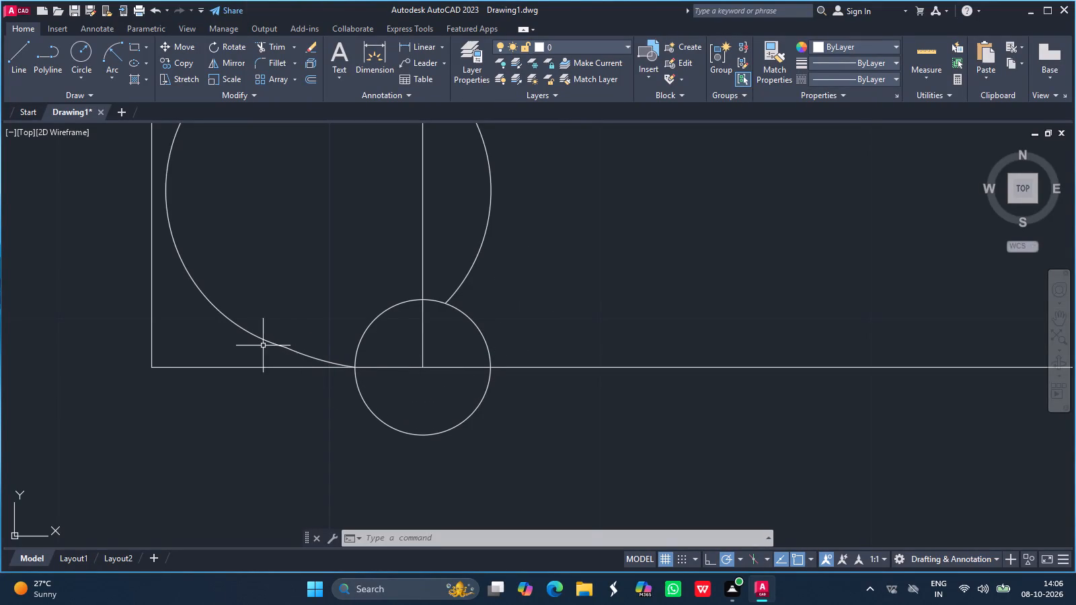
Draw a 12-unit vertical line from the center of the plate's lower-right inner circle down to the bottom edge.
{"action": "scroll", "coordinate": [256, 327], "scroll_direction": "down", "scroll_amount": 1, "text": "ctrl"}
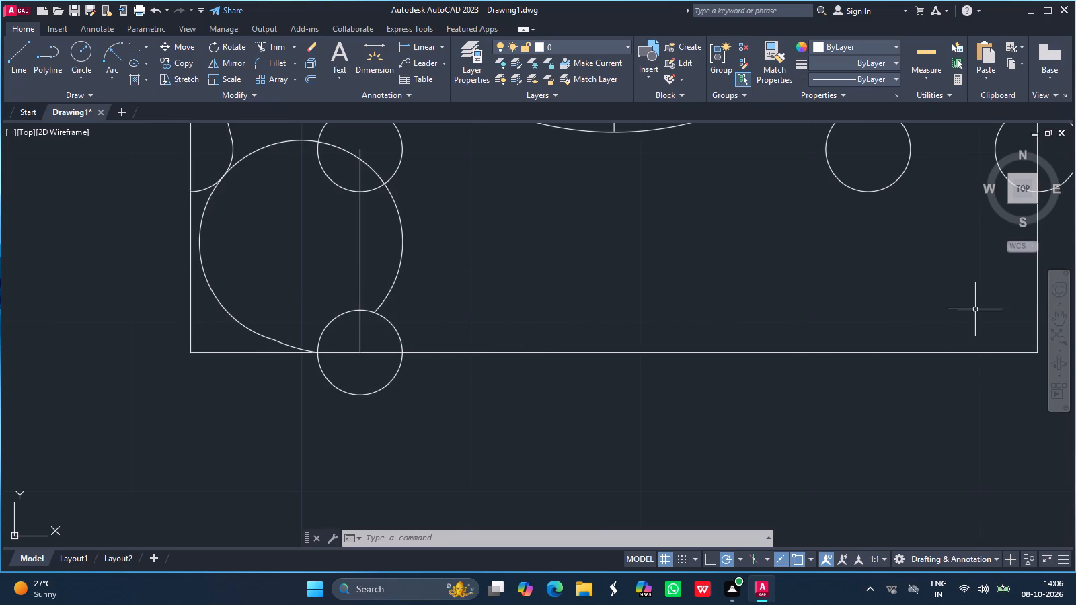
{"action": "left_click", "coordinate": [1059, 317]}
{"action": "left_click_drag", "start_coordinate": [652, 319], "coordinate": [416, 353]}
{"action": "key", "text": "Escape"}
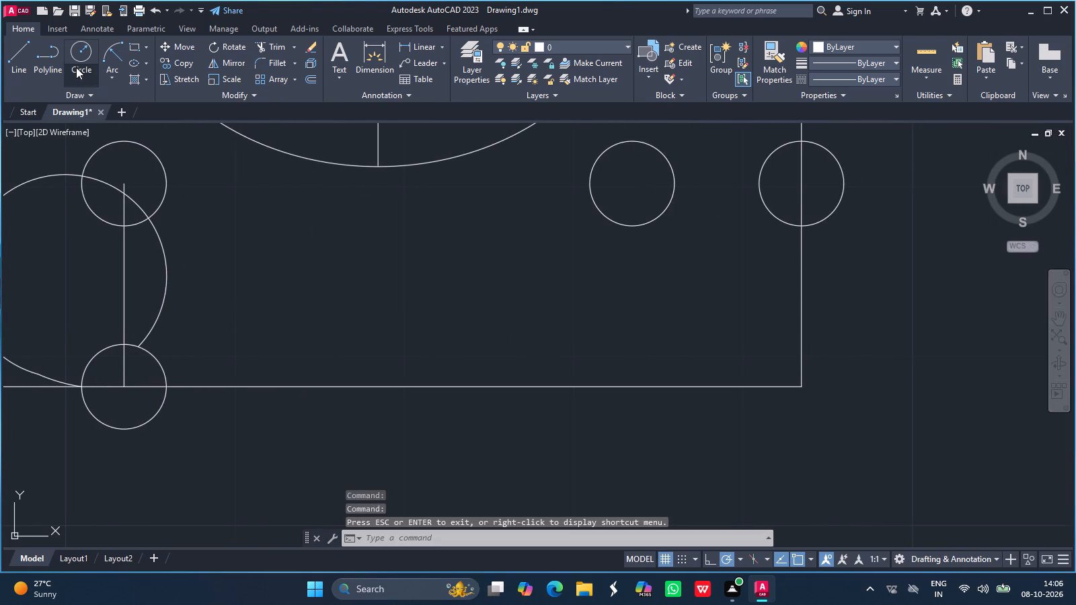
{"action": "left_click", "coordinate": [15, 50]}
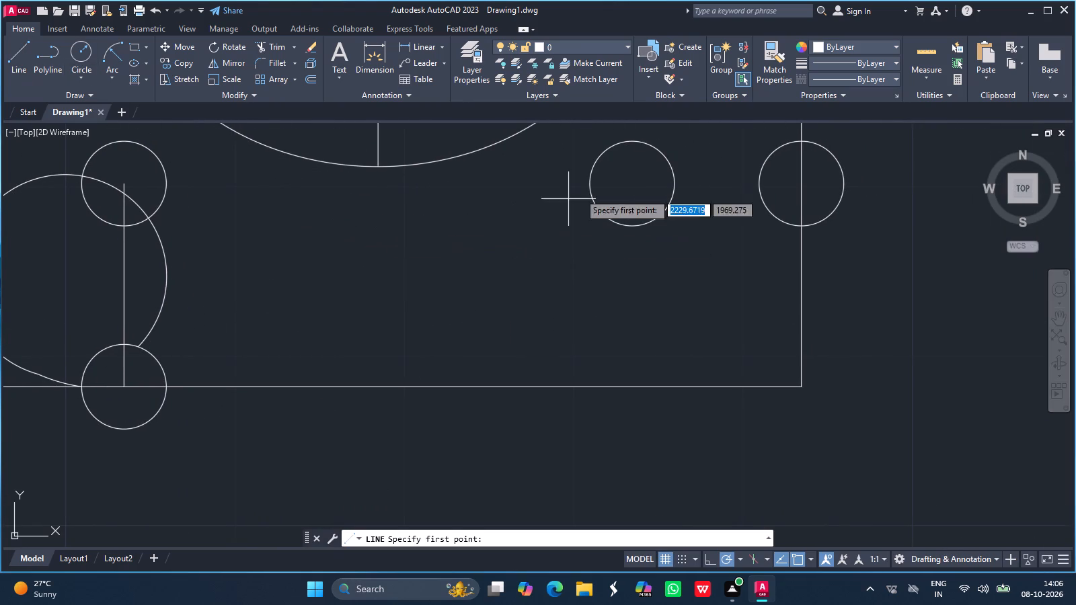
{"action": "left_click_drag", "start_coordinate": [634, 180], "coordinate": [635, 325]}
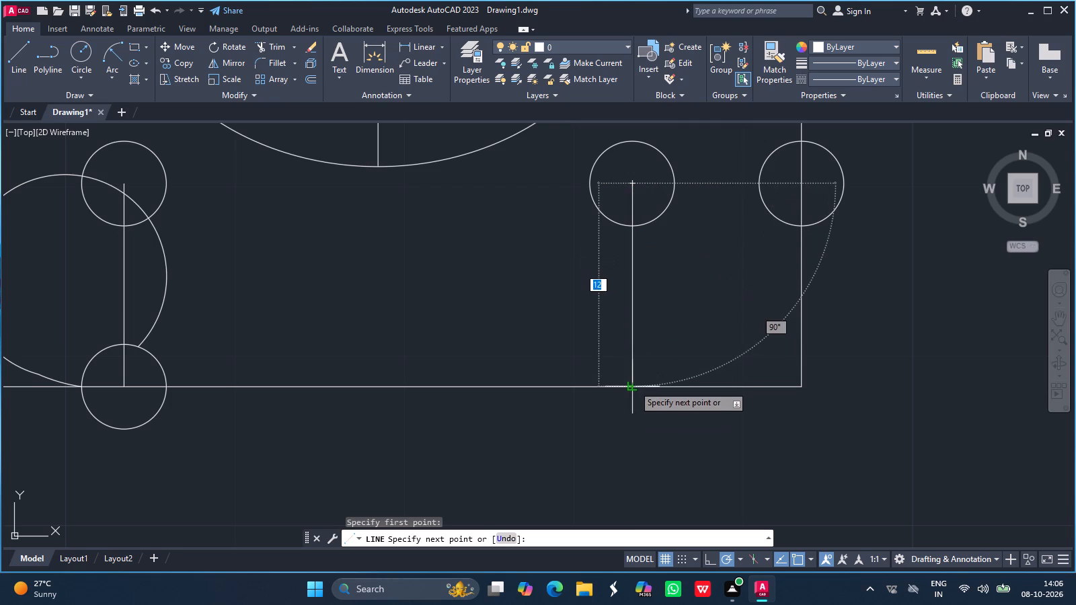
{"action": "left_click", "coordinate": [633, 385]}
{"action": "key", "text": "Return"}
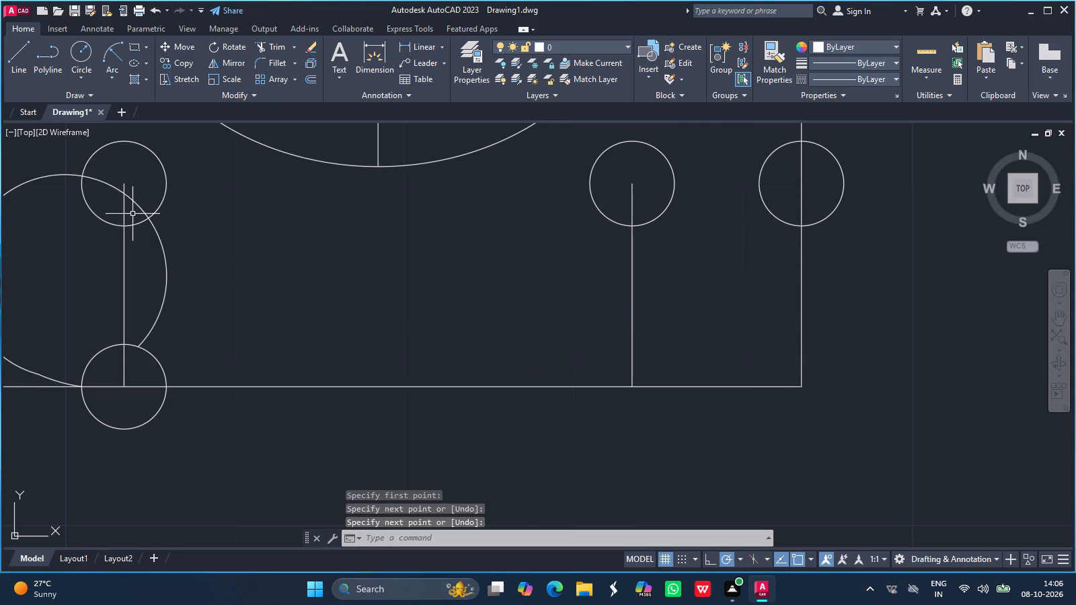
Draw a radius-2.5 circle centered where the new vertical line meets the bottom edge.
{"action": "left_click", "coordinate": [81, 58]}
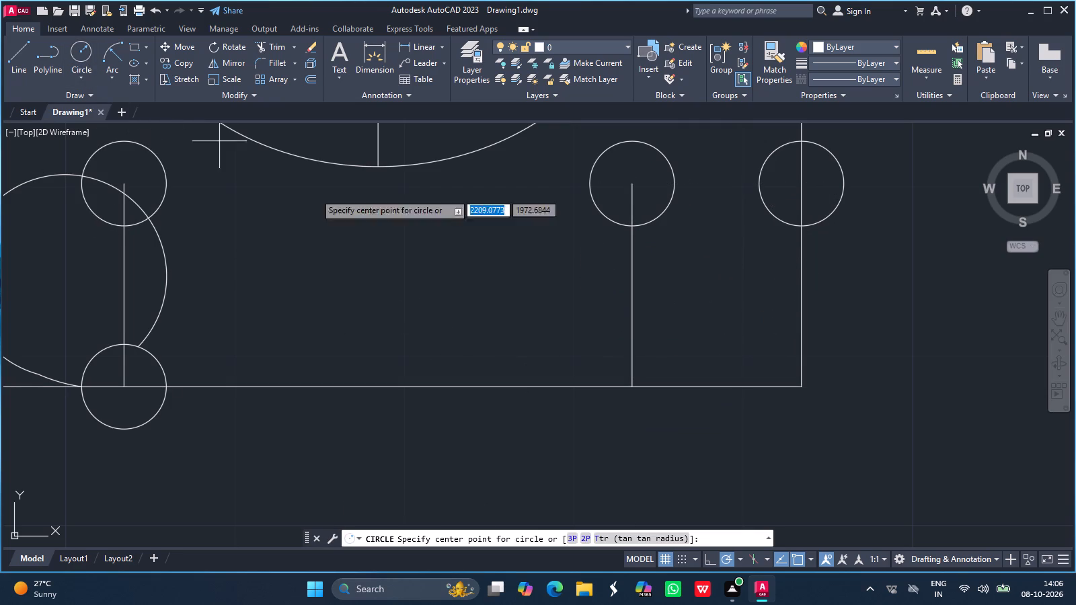
{"action": "left_click_drag", "start_coordinate": [631, 383], "coordinate": [595, 356]}
{"action": "type", "text": "2.5"}
{"action": "key", "text": "Return"}
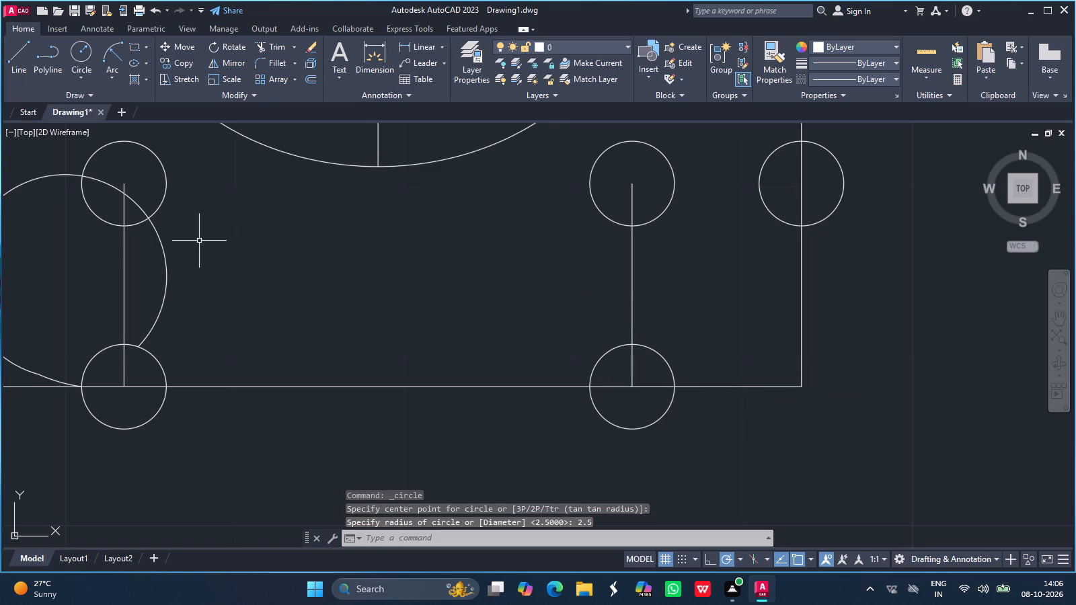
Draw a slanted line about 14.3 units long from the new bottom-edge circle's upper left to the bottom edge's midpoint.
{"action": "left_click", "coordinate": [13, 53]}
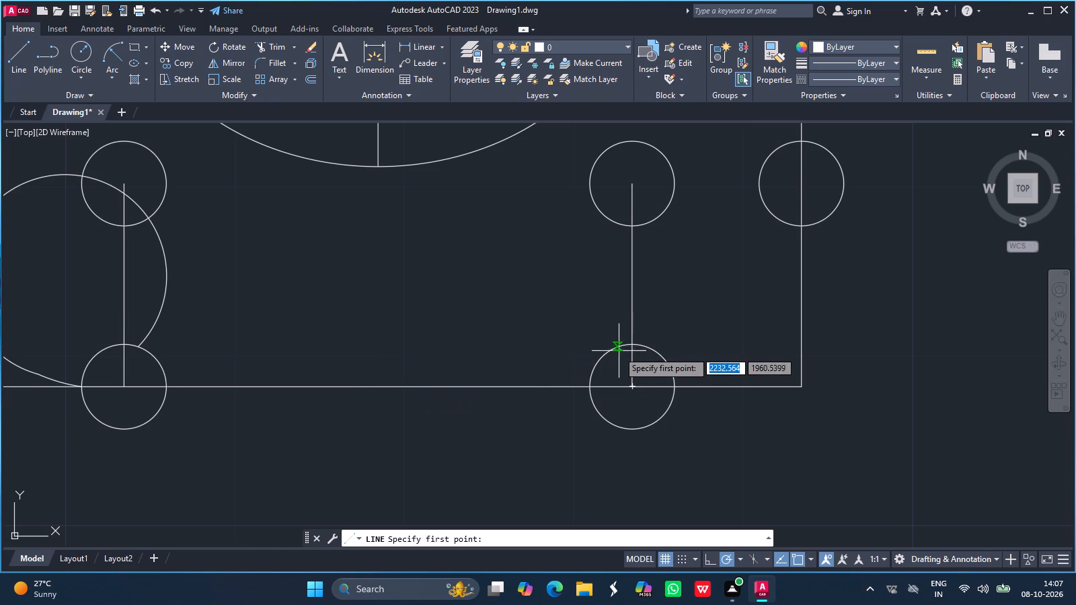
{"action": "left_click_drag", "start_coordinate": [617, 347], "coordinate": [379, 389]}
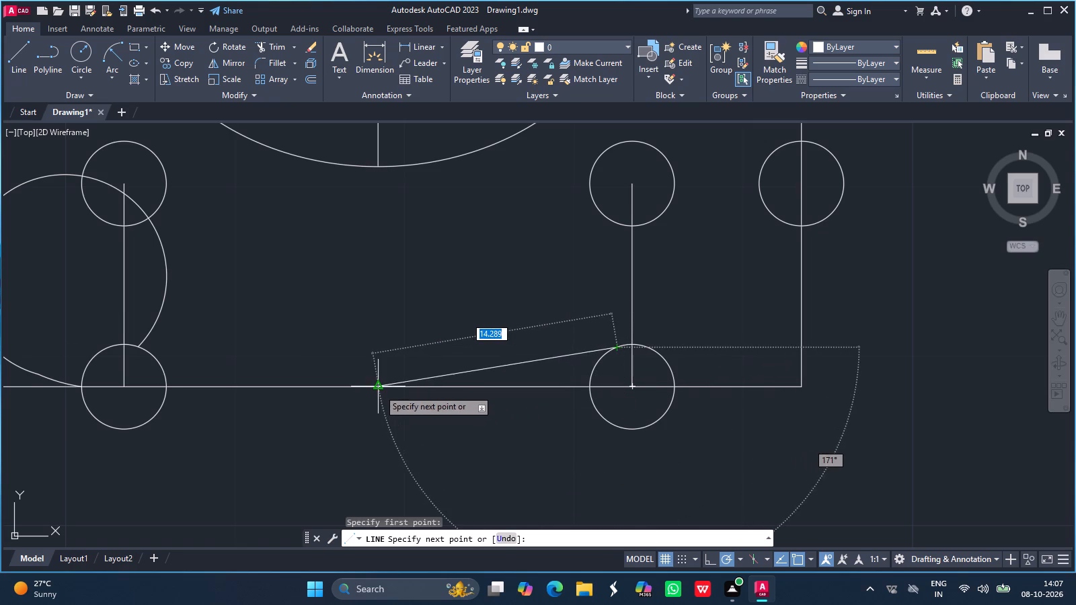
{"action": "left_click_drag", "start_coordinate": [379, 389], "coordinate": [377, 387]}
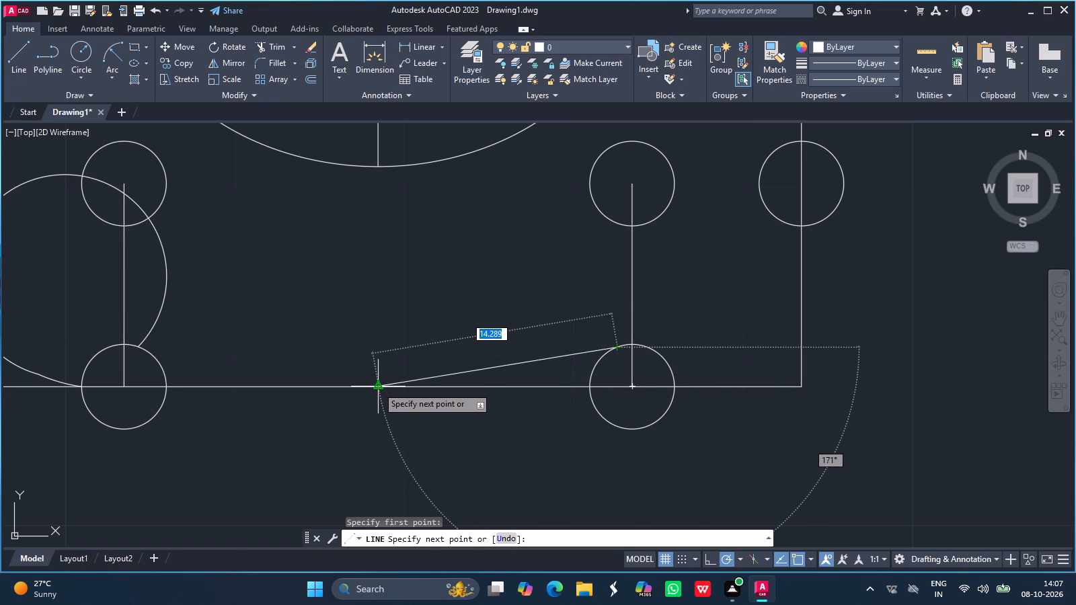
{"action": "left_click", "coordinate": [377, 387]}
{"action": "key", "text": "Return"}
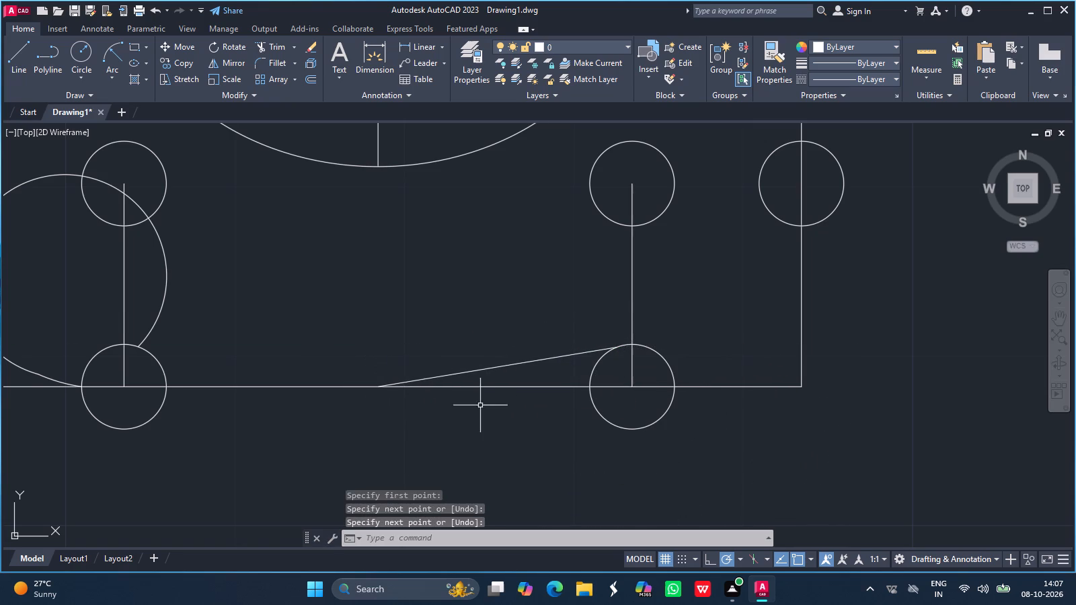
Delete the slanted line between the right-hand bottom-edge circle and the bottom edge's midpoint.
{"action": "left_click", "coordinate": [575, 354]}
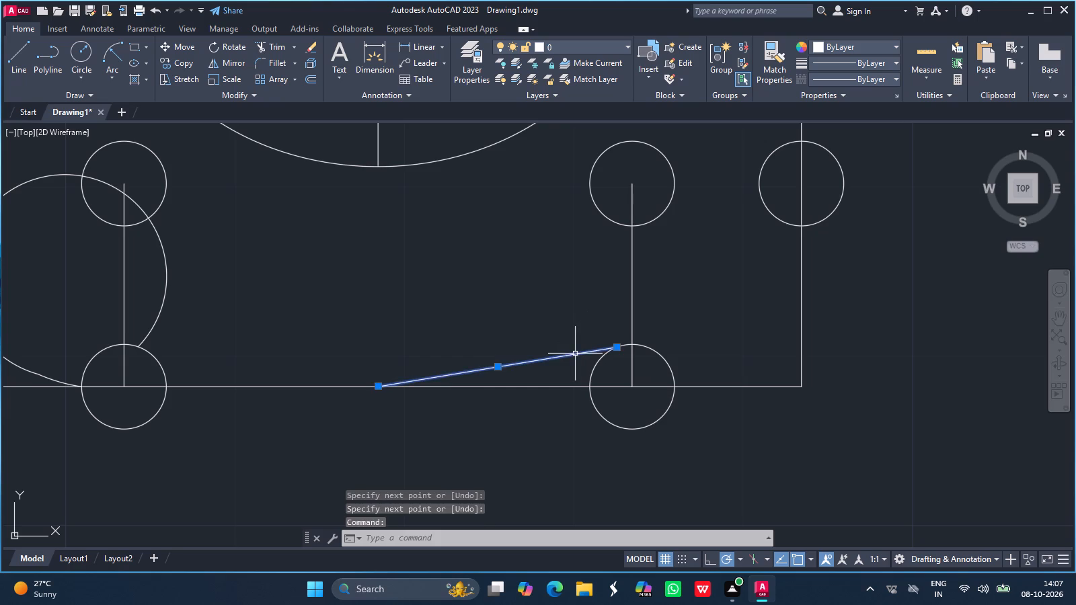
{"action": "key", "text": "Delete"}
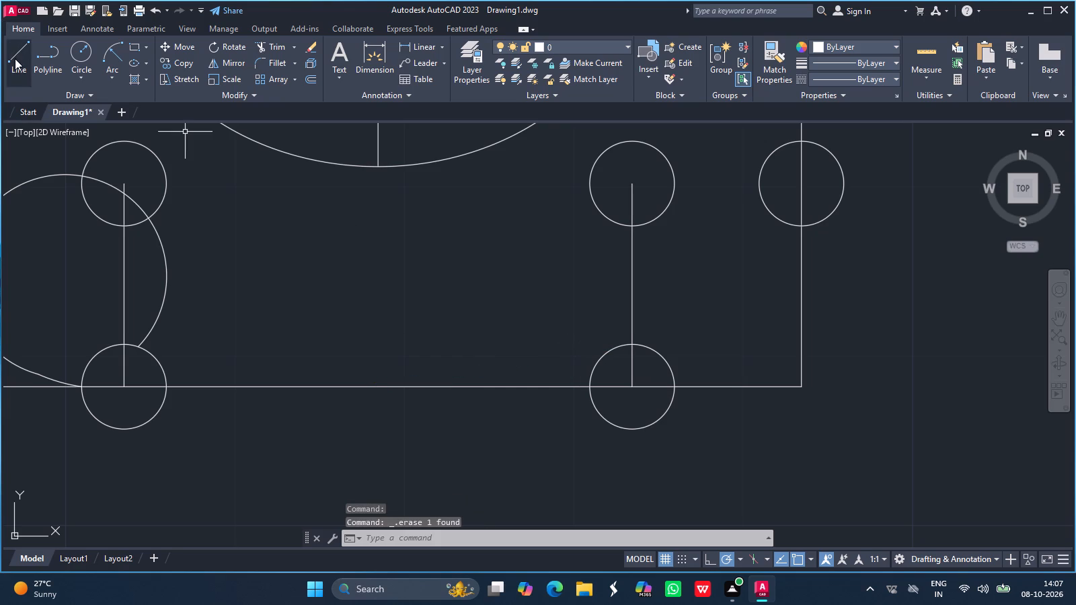
Draw a slanted line from the bottom edge, slightly right of its midpoint, to just left of the right-hand bottom-edge circle's top.
{"action": "left_click", "coordinate": [15, 58]}
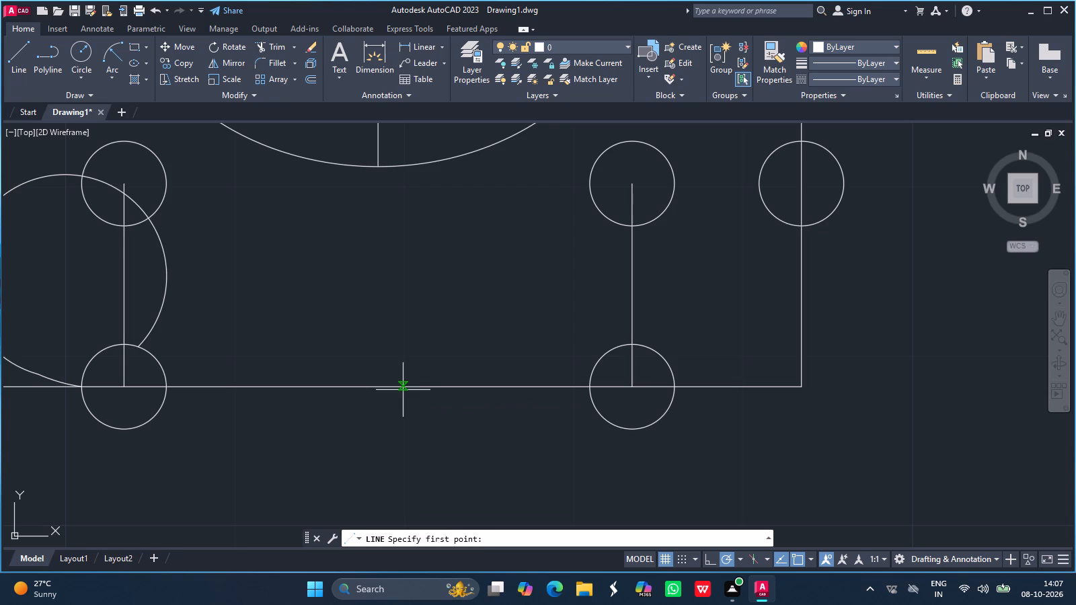
{"action": "left_click", "coordinate": [403, 390]}
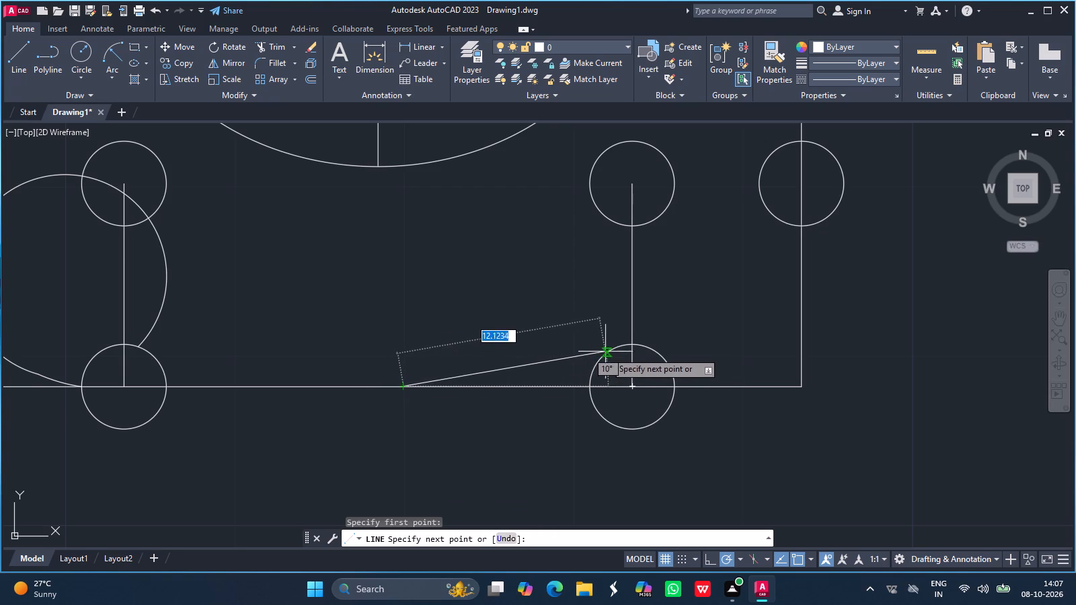
{"action": "left_click", "coordinate": [623, 344]}
{"action": "key", "text": "Return"}
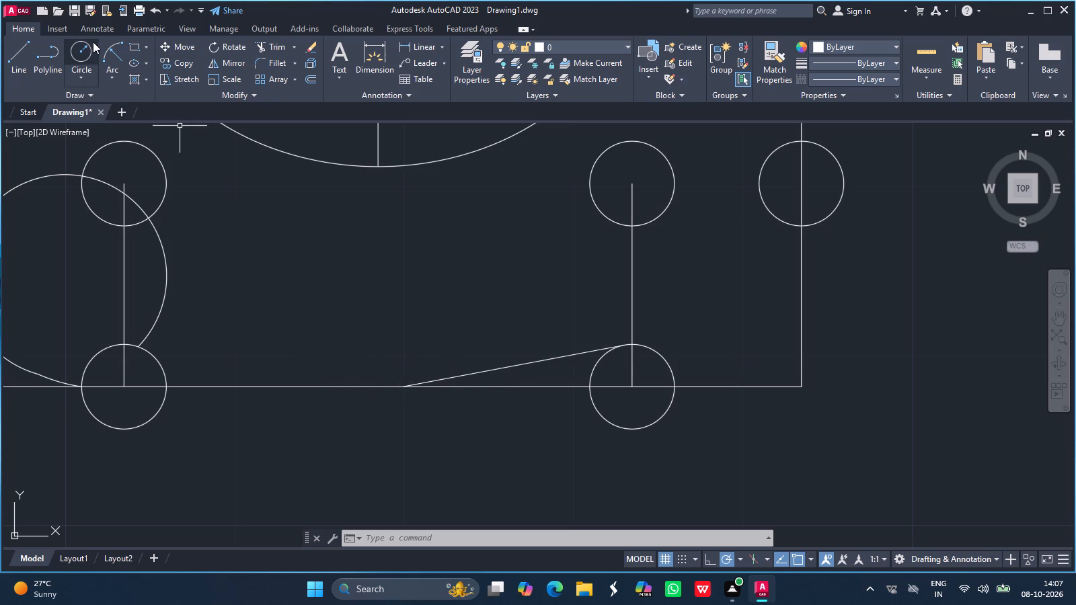
Draw a radius-6 circle in the plate's lower-right corner, between the bottom-edge and right-edge circles.
{"action": "left_click", "coordinate": [77, 49]}
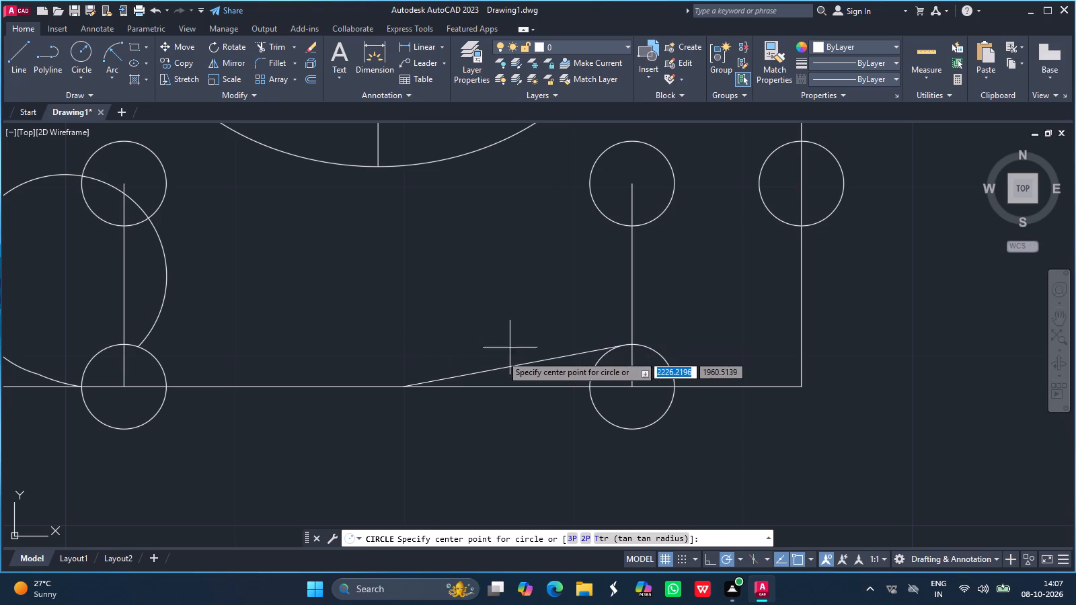
{"action": "left_click", "coordinate": [729, 313]}
{"action": "key", "text": "6"}
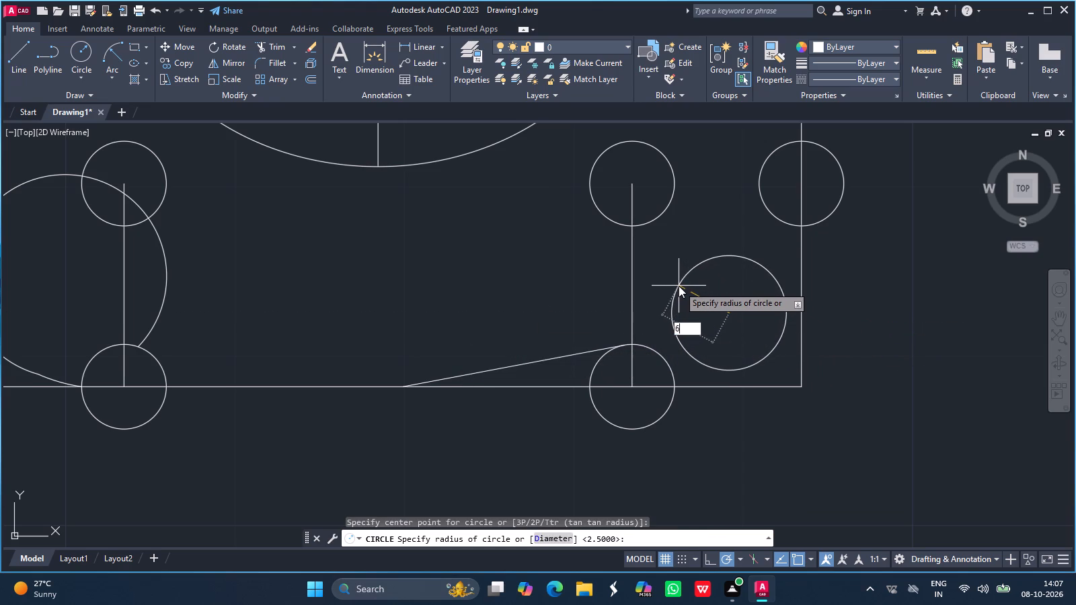
{"action": "key", "text": "Return"}
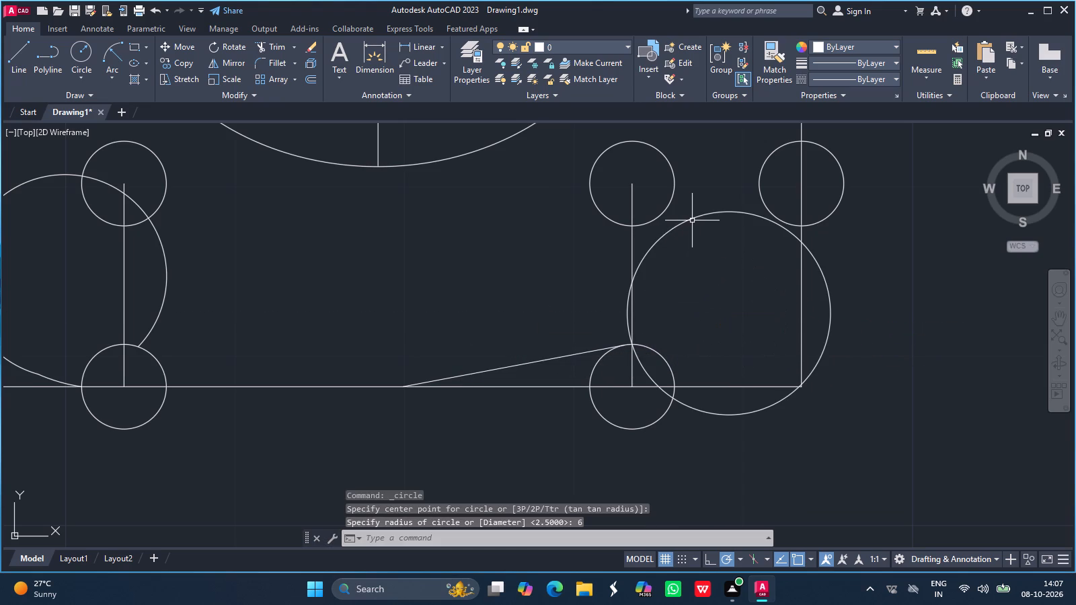
Move the new radius-6 circle about 3.9 units up and left, to just above the right-hand bottom-edge circle.
{"action": "left_click", "coordinate": [694, 217]}
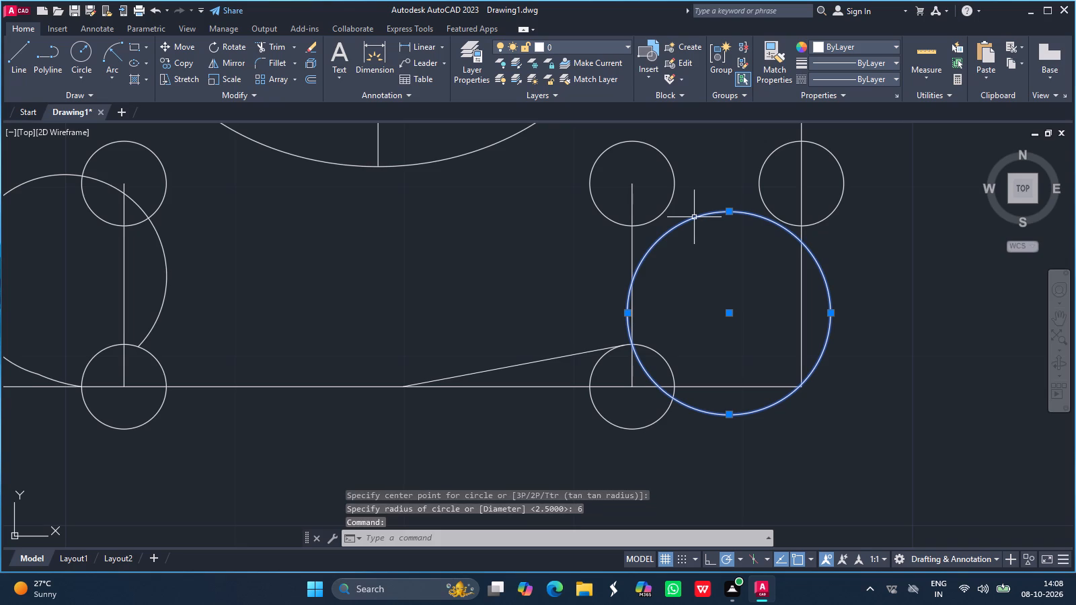
{"action": "type", "text": "move"}
{"action": "key", "text": "Return"}
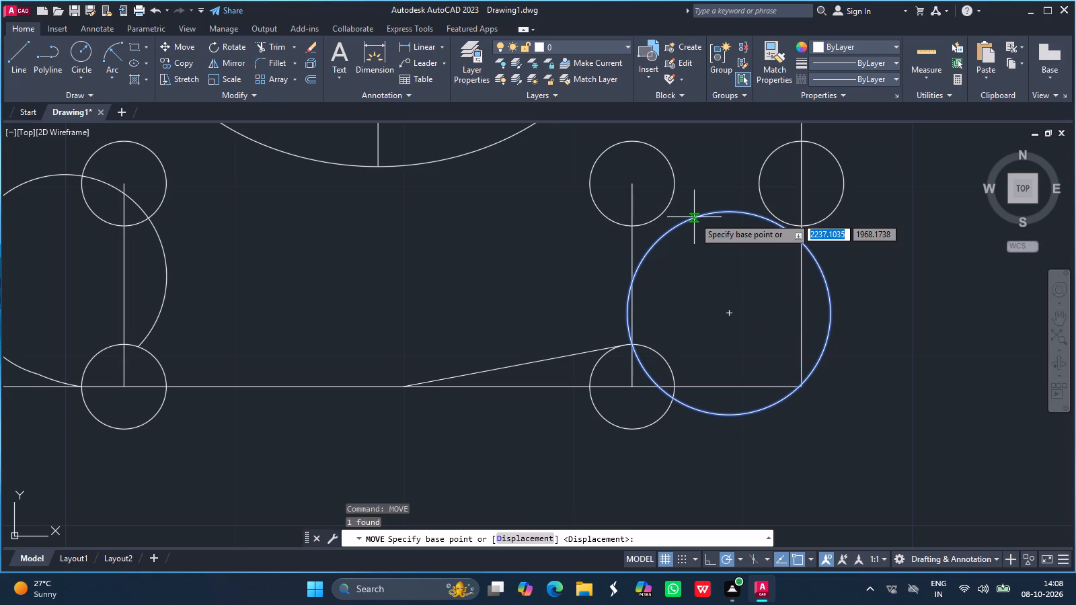
{"action": "left_click_drag", "start_coordinate": [728, 311], "coordinate": [690, 249]}
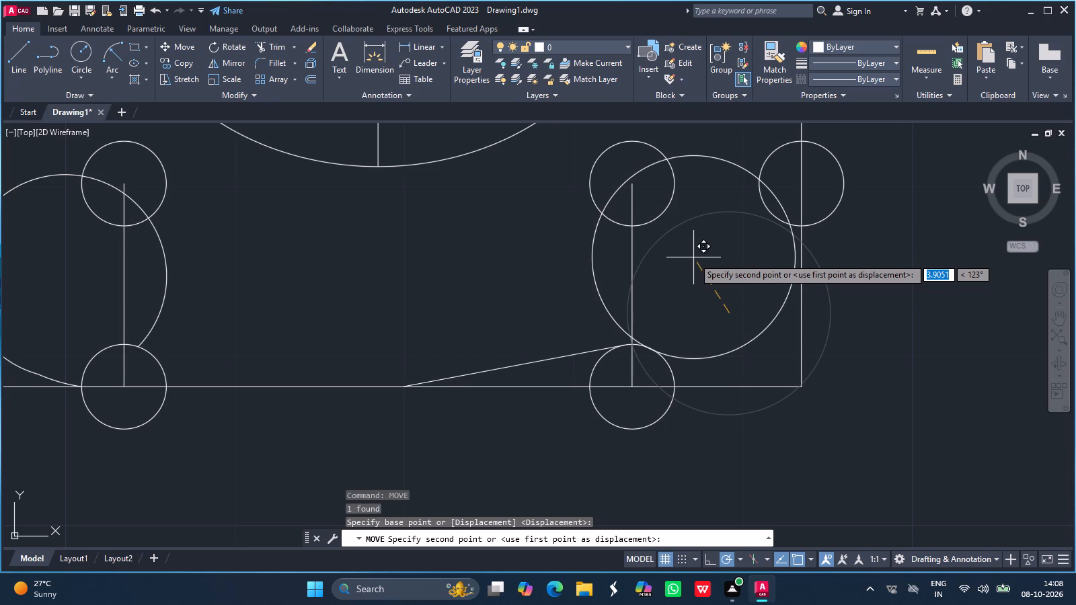
{"action": "left_click", "coordinate": [693, 257]}
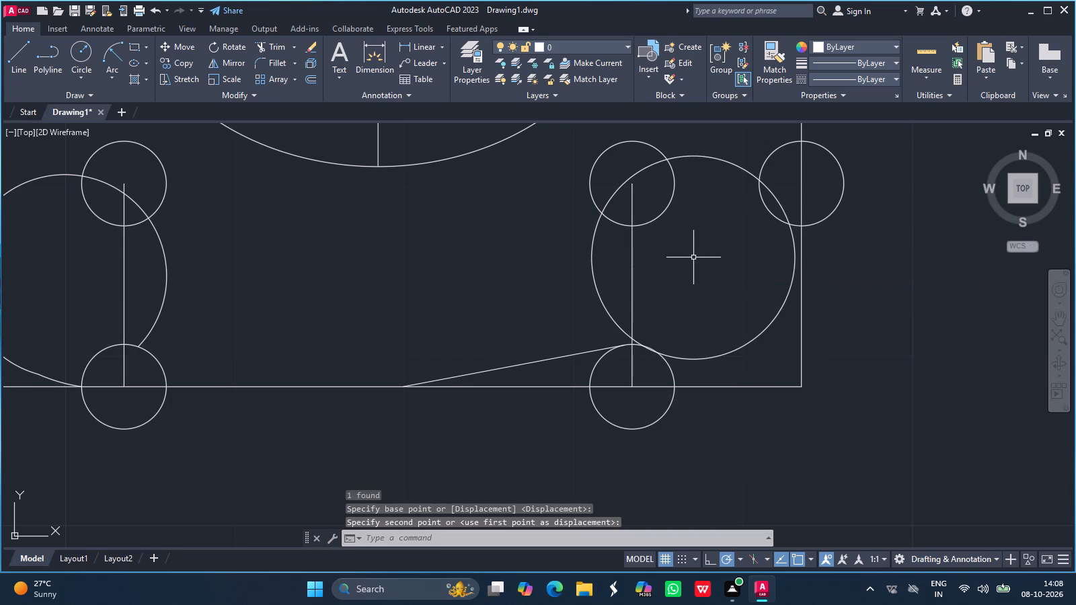
Move the radius-6 circle slightly so its underside just touches the upper right of the right-hand bottom-edge circle.
{"action": "scroll", "coordinate": [629, 305], "scroll_direction": "up", "scroll_amount": 4, "text": "ctrl"}
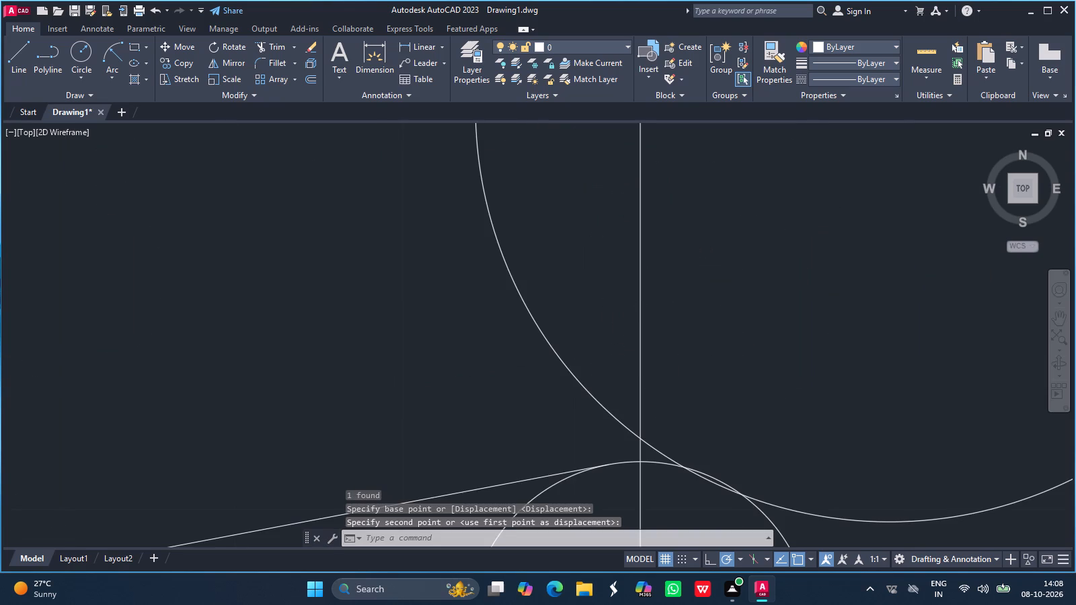
{"action": "scroll", "coordinate": [636, 304], "scroll_direction": "down", "scroll_amount": 2, "text": "ctrl"}
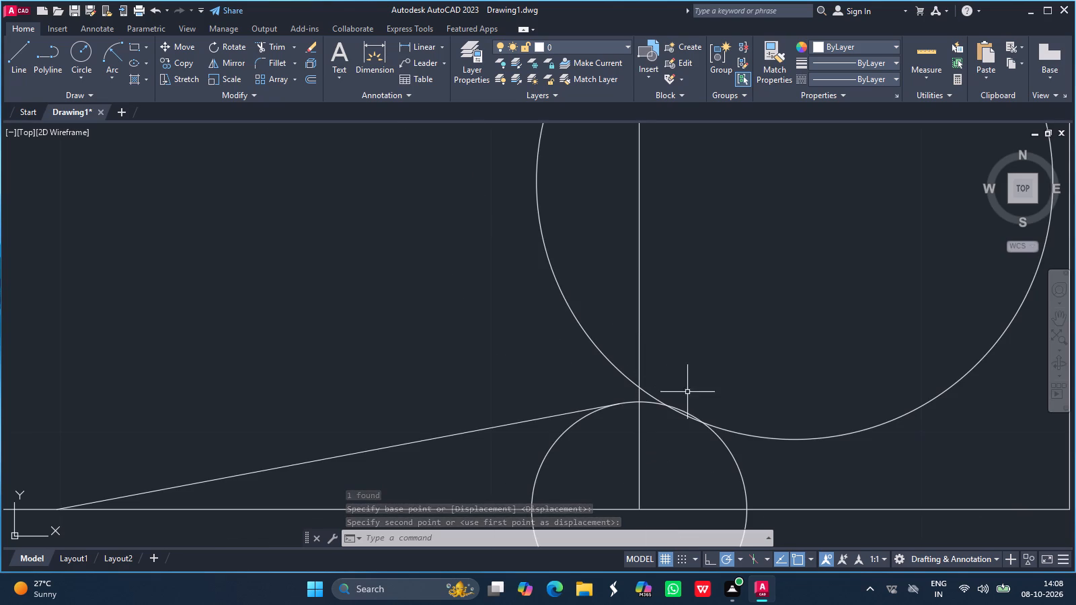
{"action": "left_click", "coordinate": [732, 431]}
{"action": "type", "text": "move"}
{"action": "key", "text": "Return"}
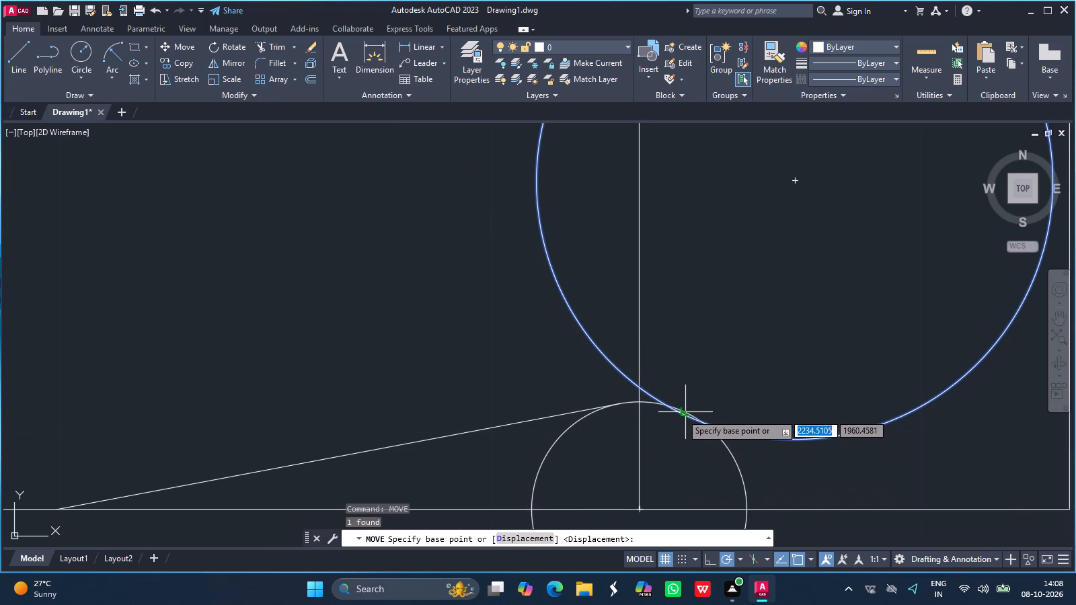
{"action": "scroll", "coordinate": [681, 413], "scroll_direction": "up", "scroll_amount": 2, "text": "ctrl"}
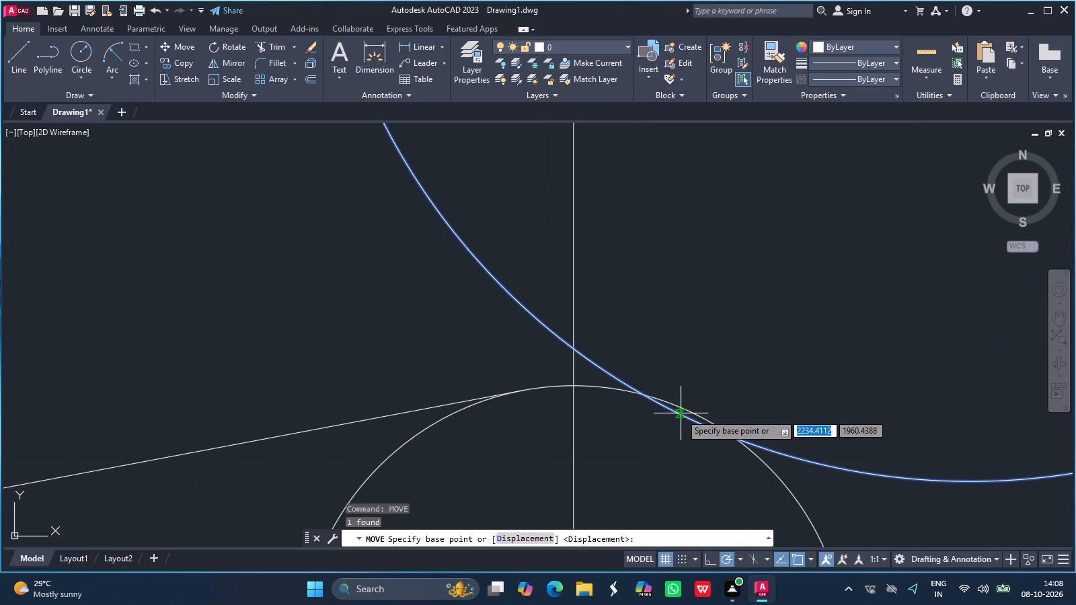
{"action": "left_click", "coordinate": [681, 413]}
{"action": "left_click", "coordinate": [685, 408]}
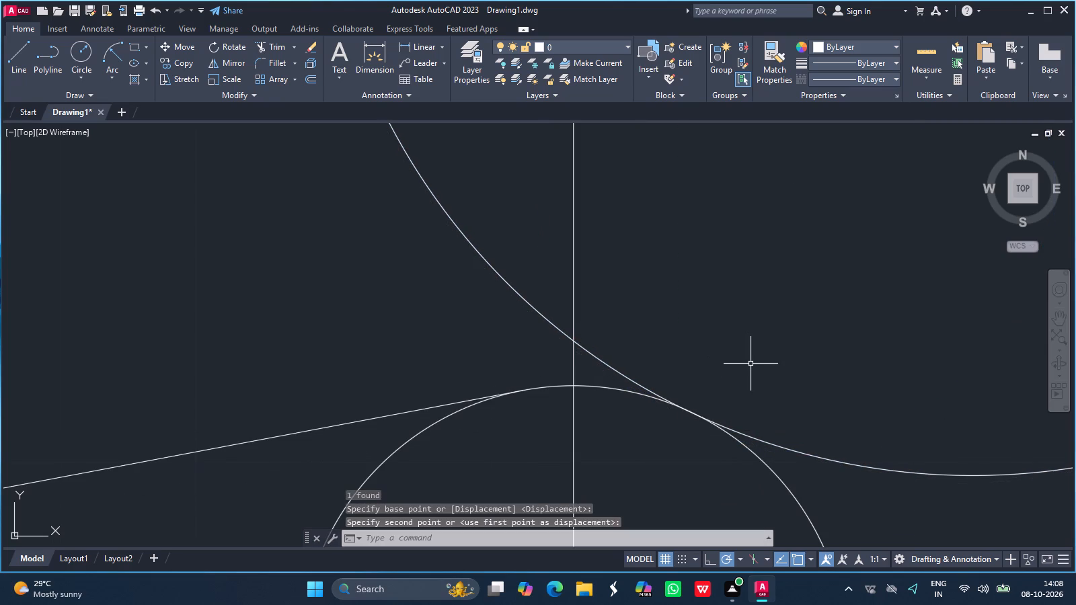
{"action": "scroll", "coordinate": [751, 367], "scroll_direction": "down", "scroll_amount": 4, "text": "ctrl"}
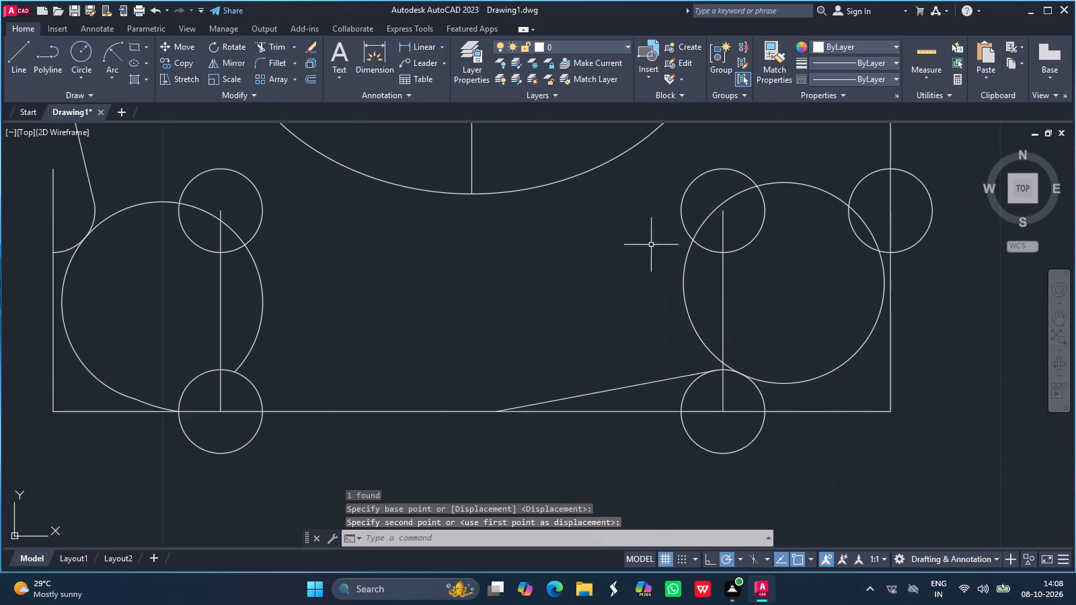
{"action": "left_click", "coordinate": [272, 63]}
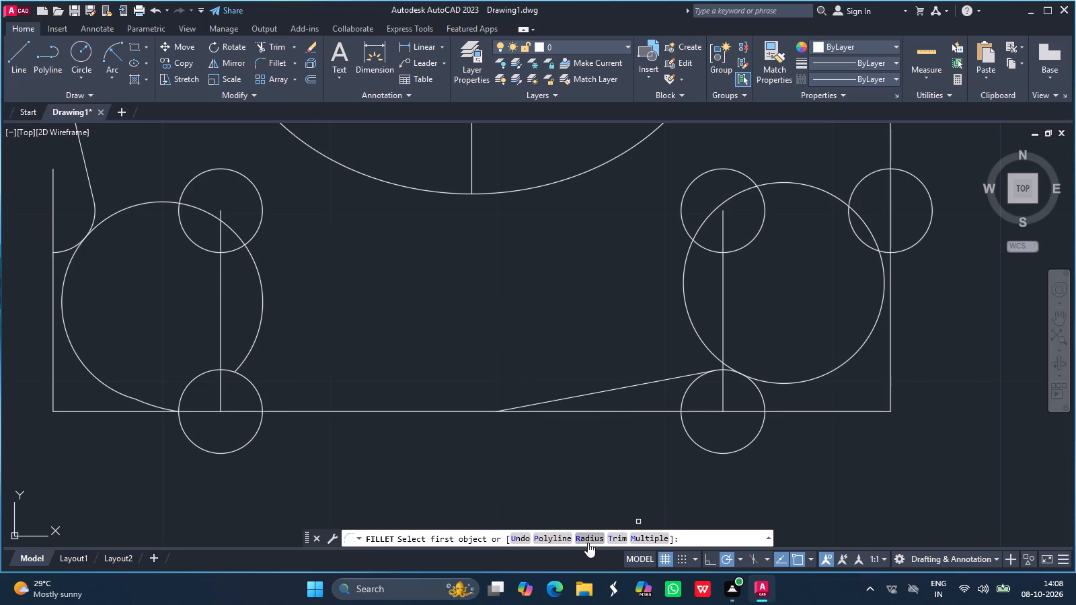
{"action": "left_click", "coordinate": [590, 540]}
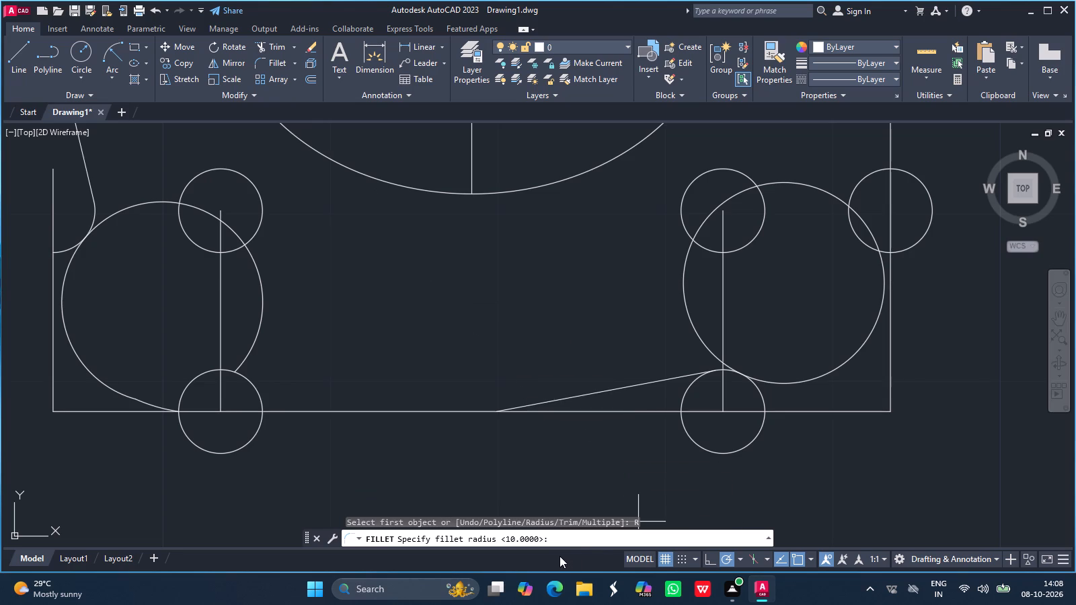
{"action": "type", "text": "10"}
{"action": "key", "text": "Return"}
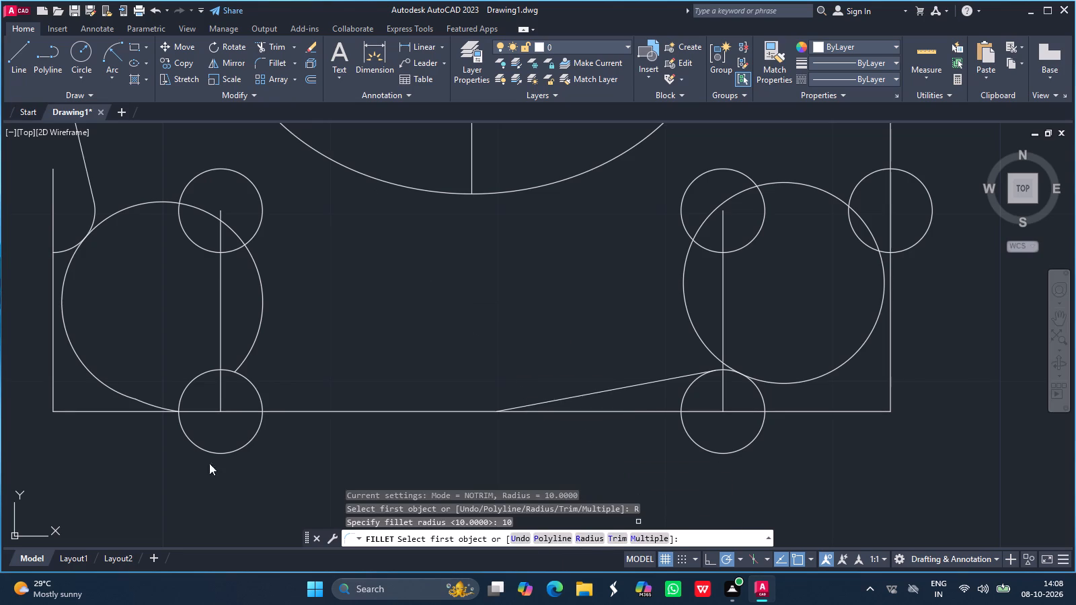
Draw a radius-10 arc from the lower-right radius-6 circle's right quadrant to the right-edge circle's bottom quadrant.
{"action": "left_click", "coordinate": [111, 54]}
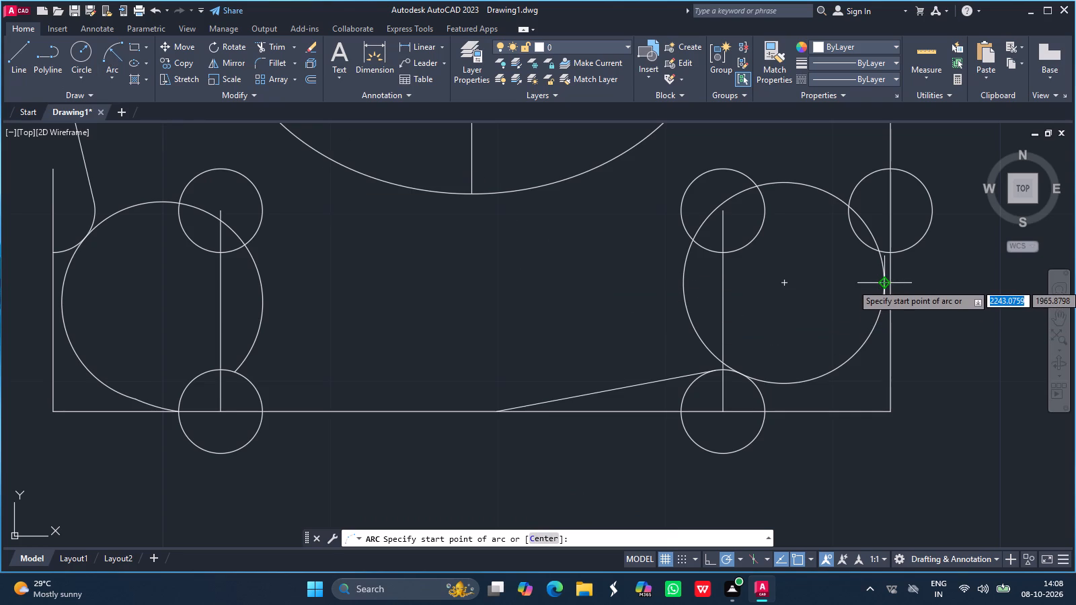
{"action": "left_click_drag", "start_coordinate": [886, 284], "coordinate": [893, 250]}
{"action": "left_click_drag", "start_coordinate": [893, 250], "coordinate": [854, 235]}
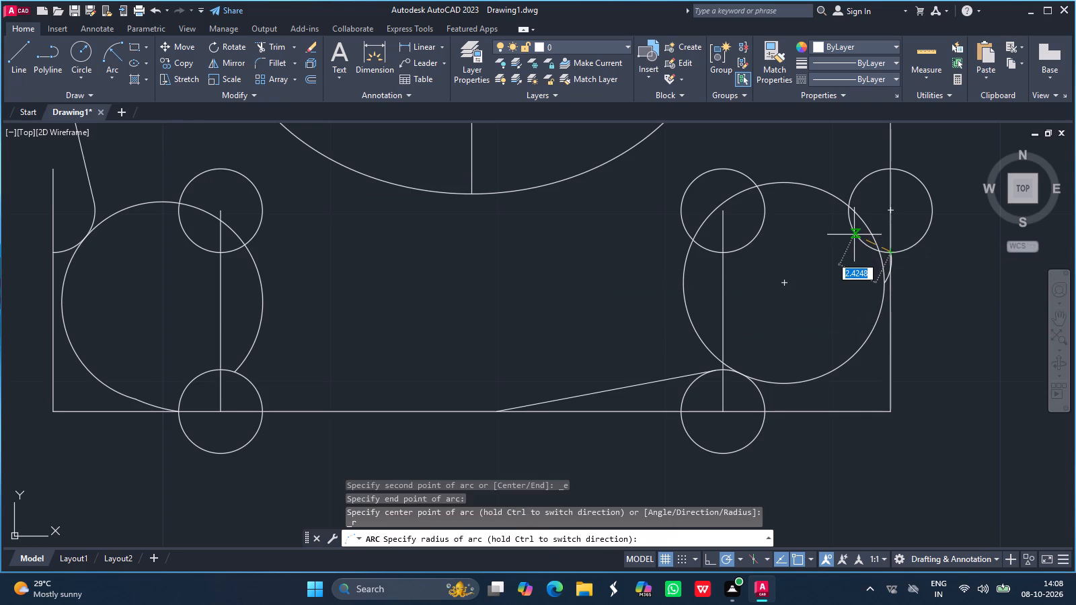
{"action": "type", "text": "10"}
{"action": "key", "text": "Return"}
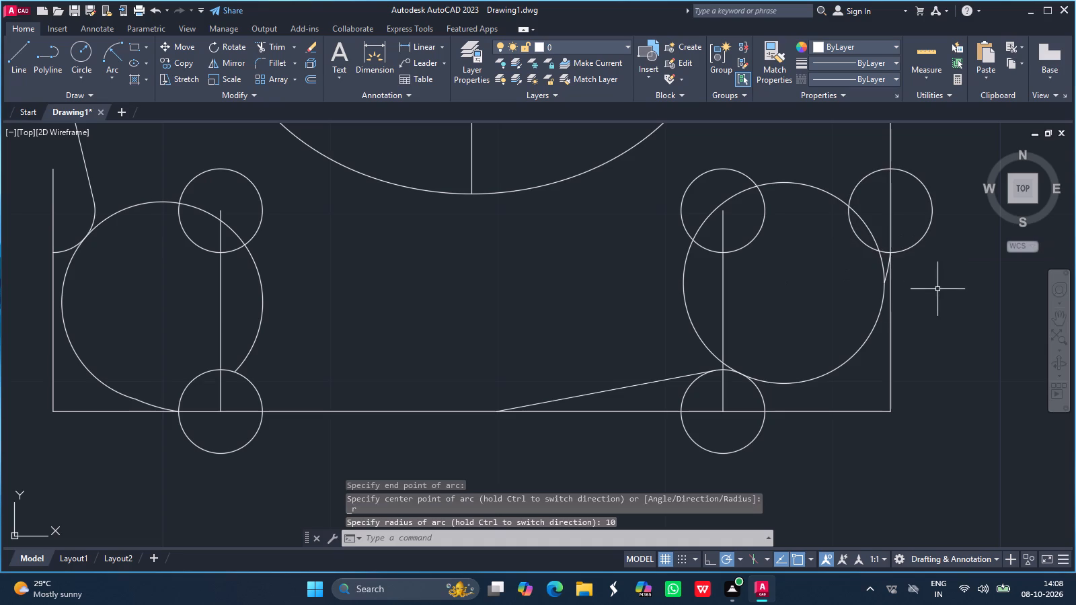
Replace the lower-right blend with a radius-10 arc starting slightly lower on the radius-6 circle and ending at the right-edge circle's bottom quadrant.
{"action": "left_click", "coordinate": [888, 274]}
{"action": "key", "text": "Delete"}
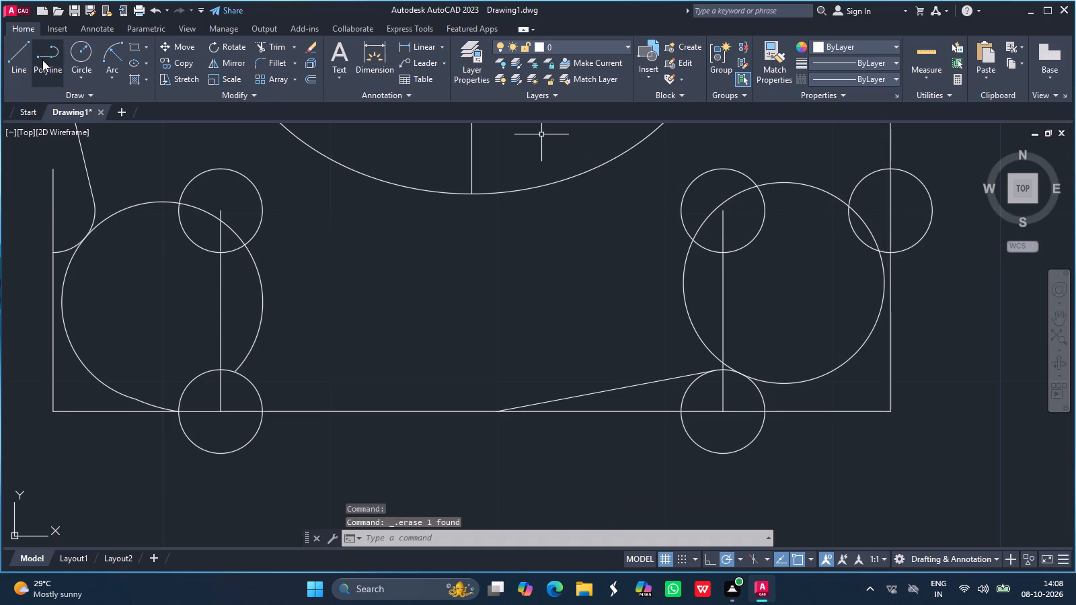
{"action": "left_click", "coordinate": [114, 55]}
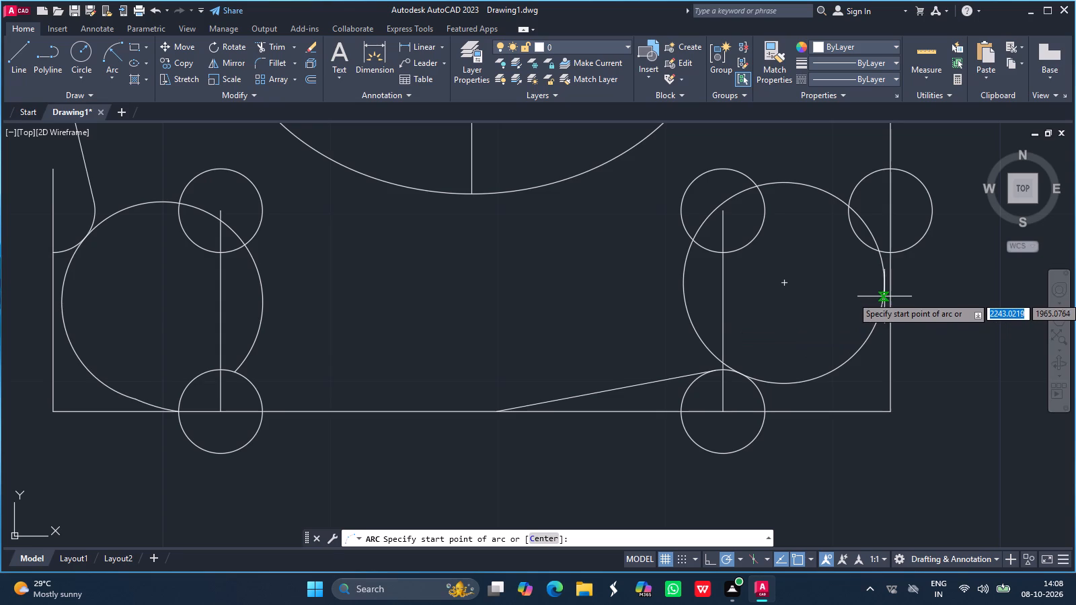
{"action": "left_click_drag", "start_coordinate": [884, 296], "coordinate": [892, 249]}
{"action": "left_click_drag", "start_coordinate": [892, 249], "coordinate": [857, 243]}
{"action": "key", "text": "1"}
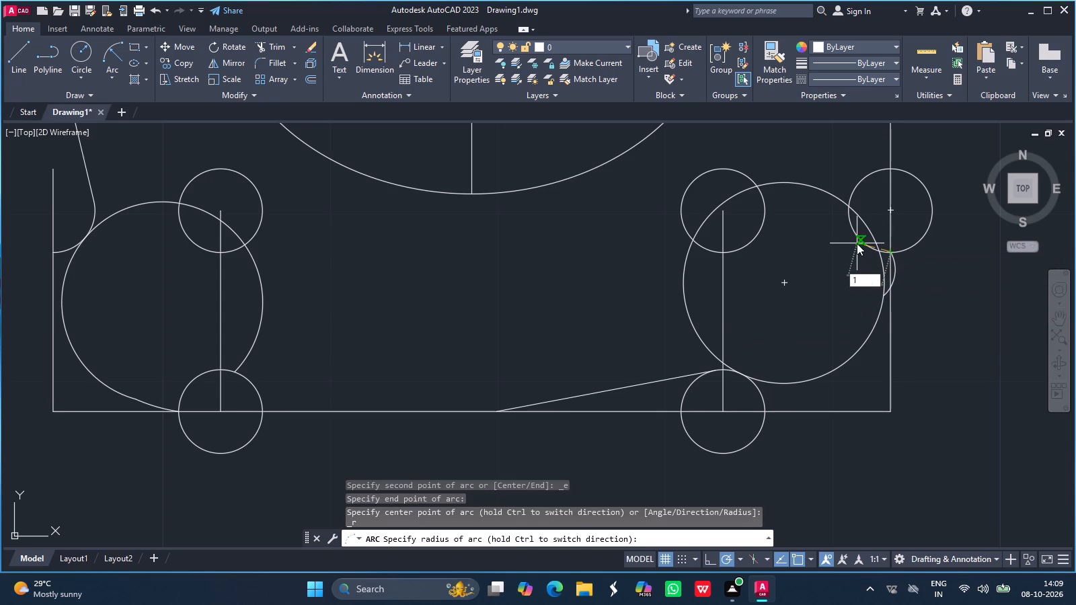
{"action": "key", "text": "0"}
{"action": "key", "text": "Return"}
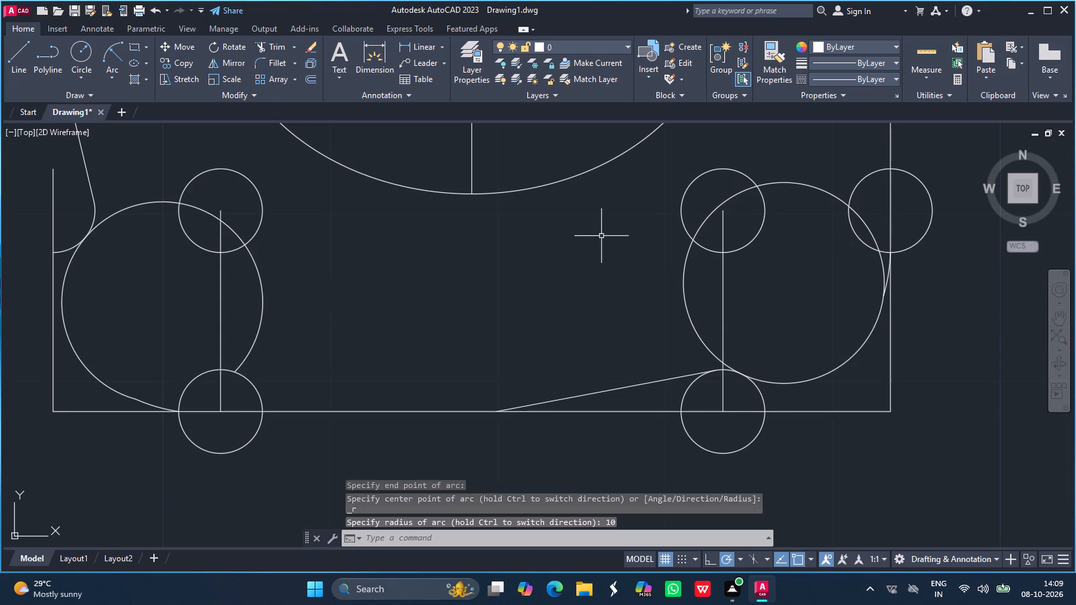
Trim away the right side of the lower-left radius-6 circle, from the bottom-edge circle up through the small circle above it.
{"action": "left_click", "coordinate": [270, 44]}
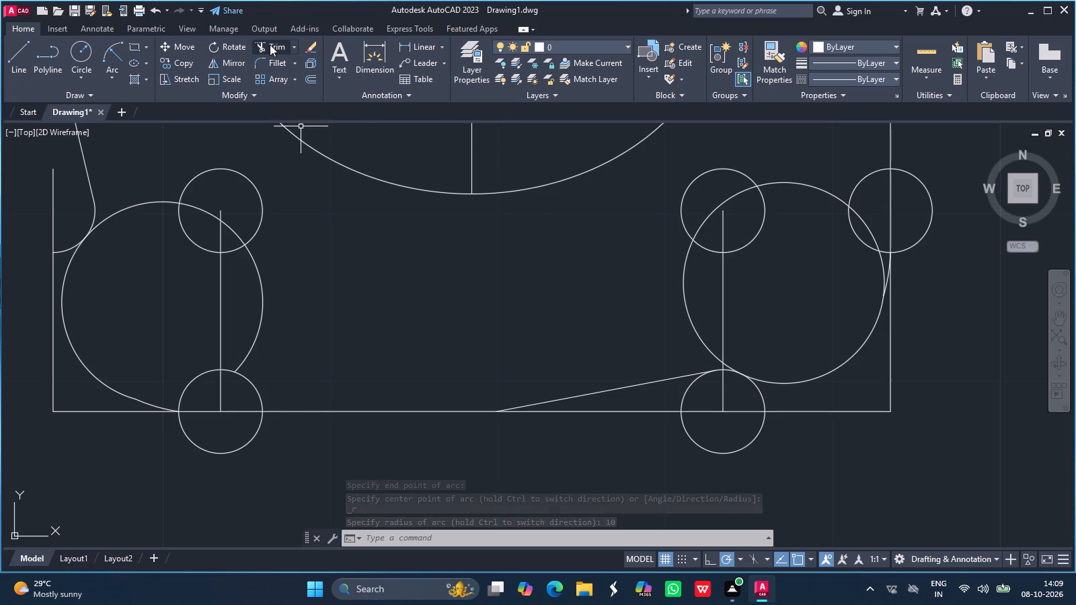
{"action": "left_click", "coordinate": [152, 204]}
{"action": "key", "text": "ctrl+z"}
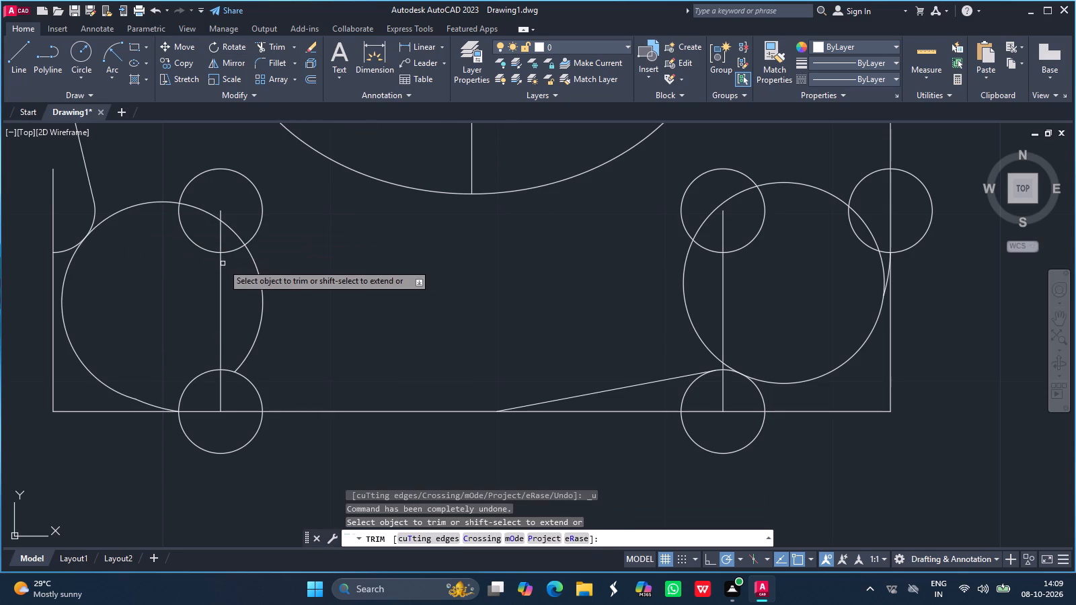
{"action": "left_click", "coordinate": [260, 274]}
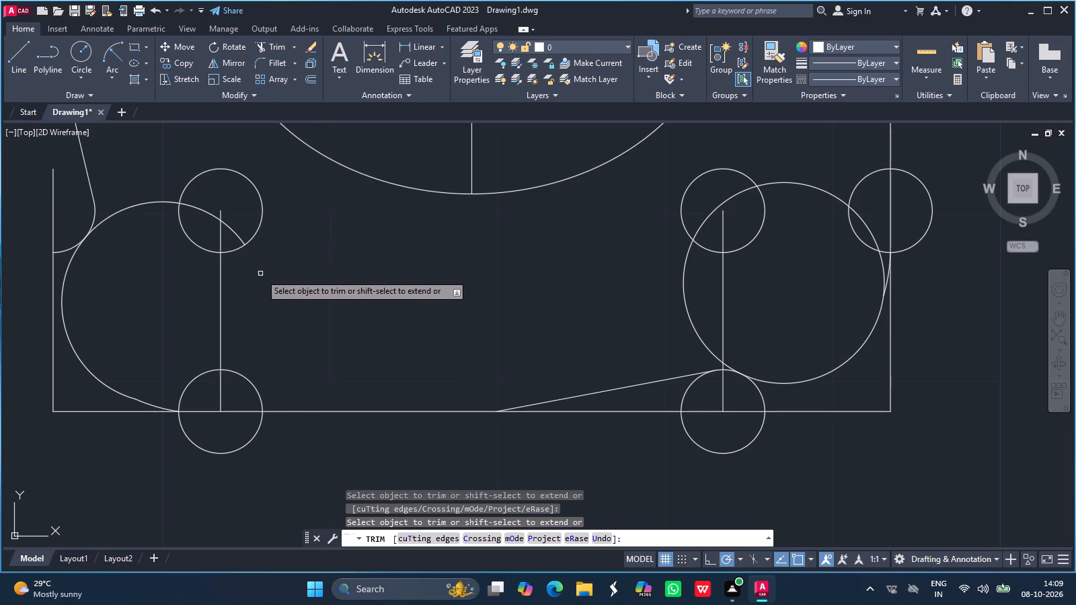
{"action": "left_click", "coordinate": [236, 237]}
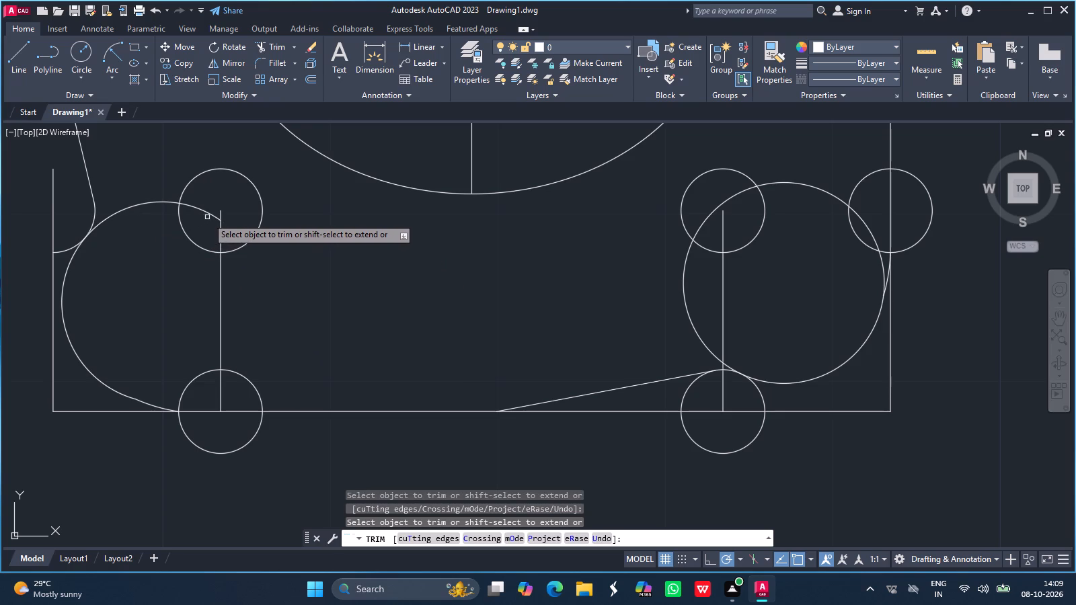
{"action": "left_click", "coordinate": [210, 216]}
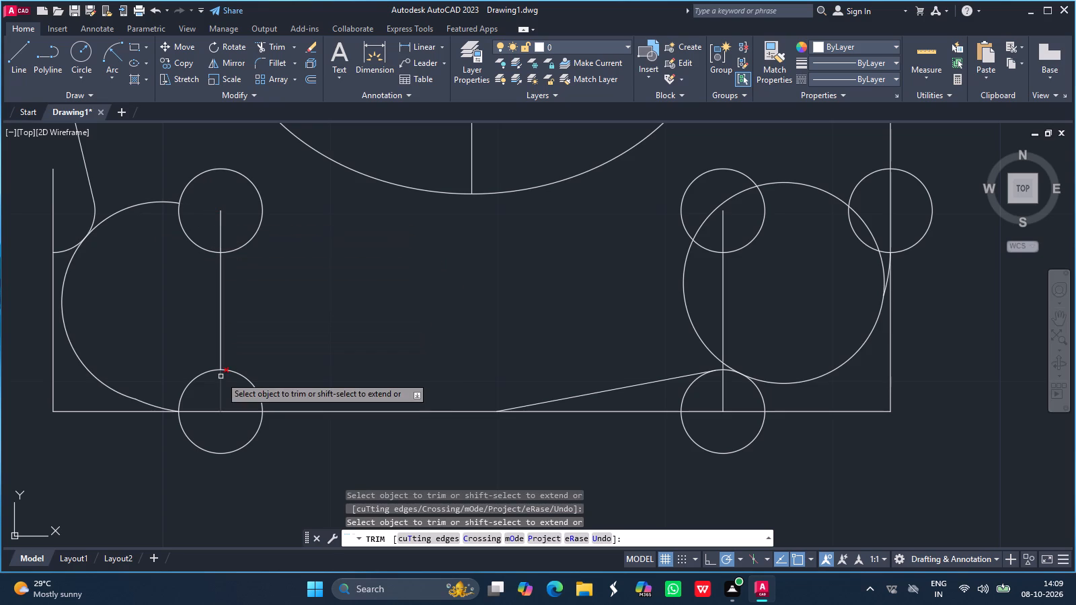
Trim the left-hand bottom-edge circle to its upper half, removing the centre line and edge inside it and the plate's lower-left corner edges.
{"action": "left_click", "coordinate": [221, 376]}
{"action": "left_click", "coordinate": [223, 453]}
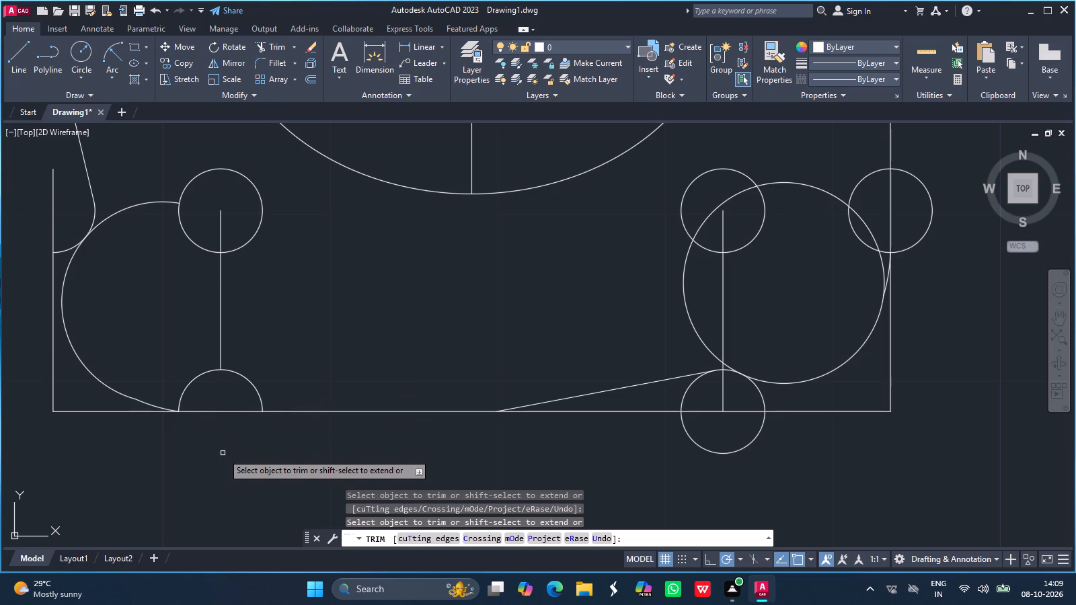
{"action": "left_click", "coordinate": [229, 412]}
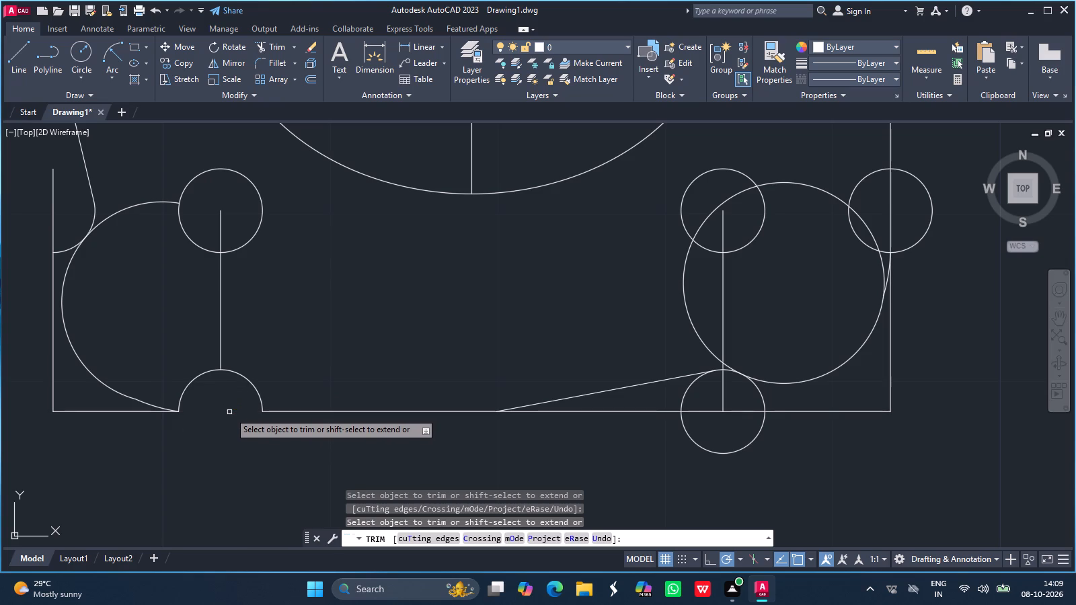
{"action": "left_click", "coordinate": [95, 413]}
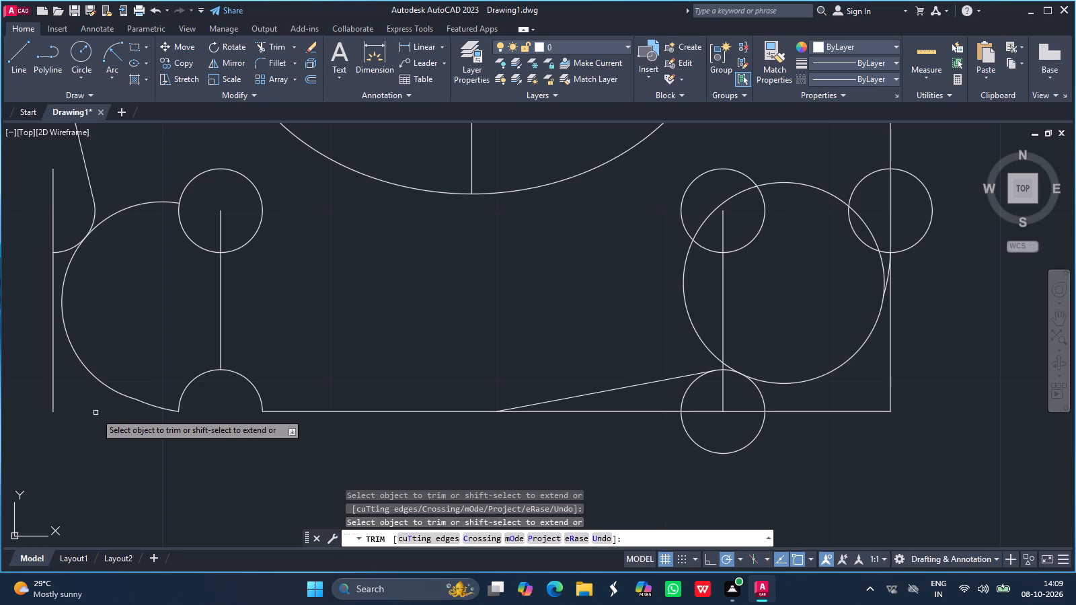
{"action": "left_click", "coordinate": [53, 391]}
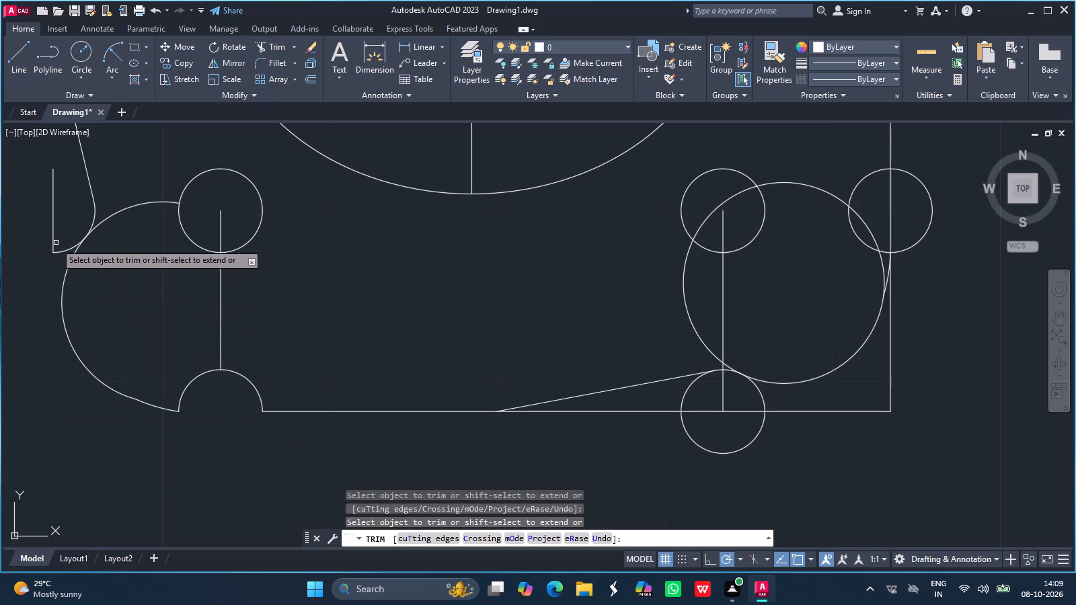
{"action": "left_click", "coordinate": [54, 242]}
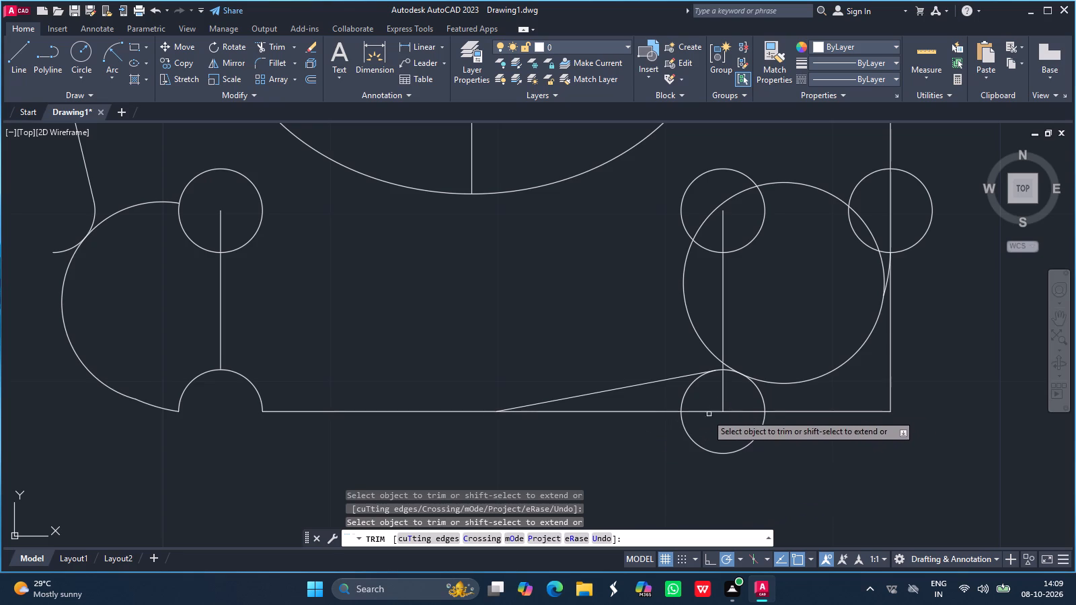
Trim the right-hand bottom-edge circle to the short top arc between the slanted line and the radius-6 circle.
{"action": "left_click_drag", "start_coordinate": [683, 397], "coordinate": [684, 428]}
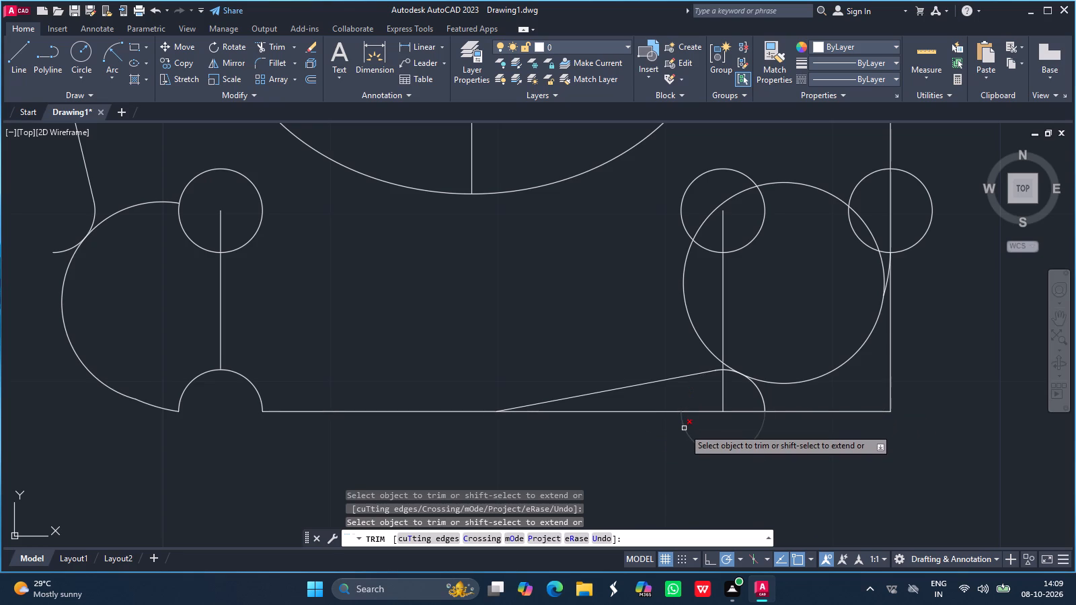
{"action": "left_click", "coordinate": [684, 428]}
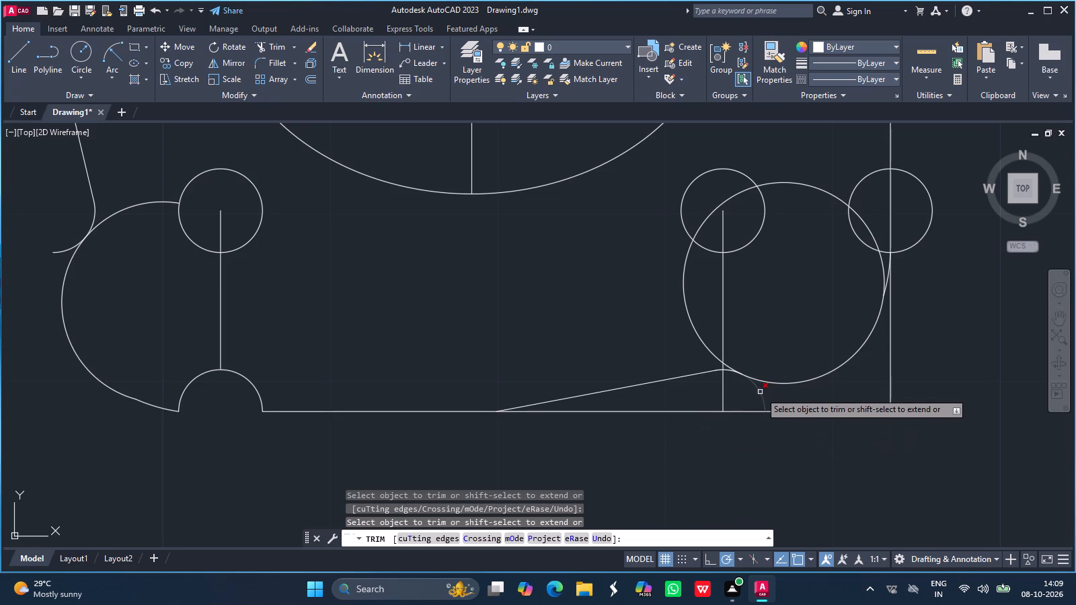
{"action": "left_click", "coordinate": [760, 392]}
Trim the lower-right radius-6 circle to its lower arc between the blends, and remove the right-edge circle's half outside the plate.
{"action": "left_click", "coordinate": [705, 346]}
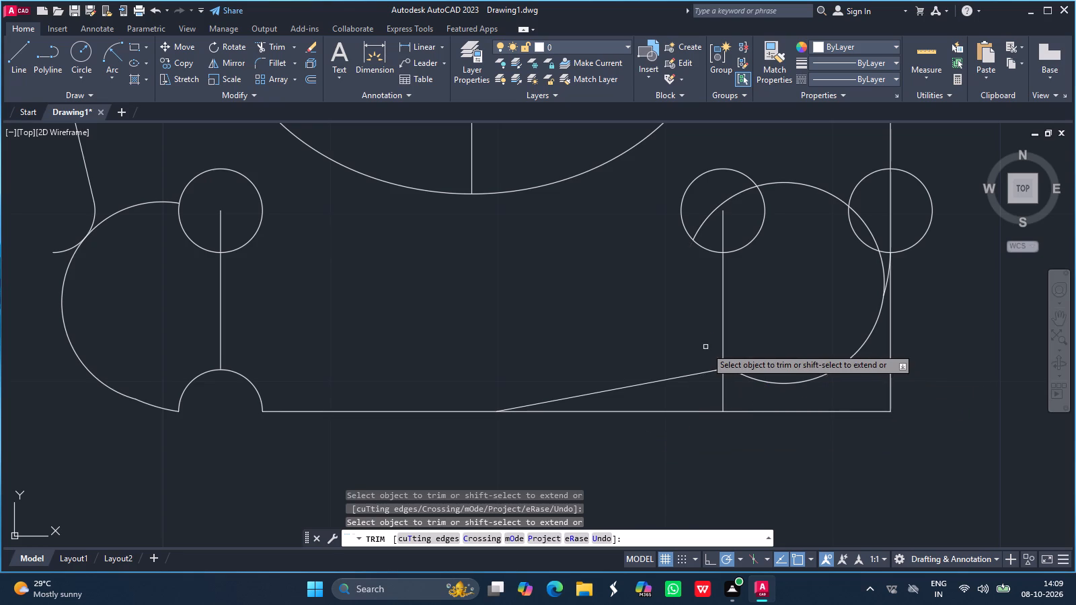
{"action": "left_click", "coordinate": [726, 364]}
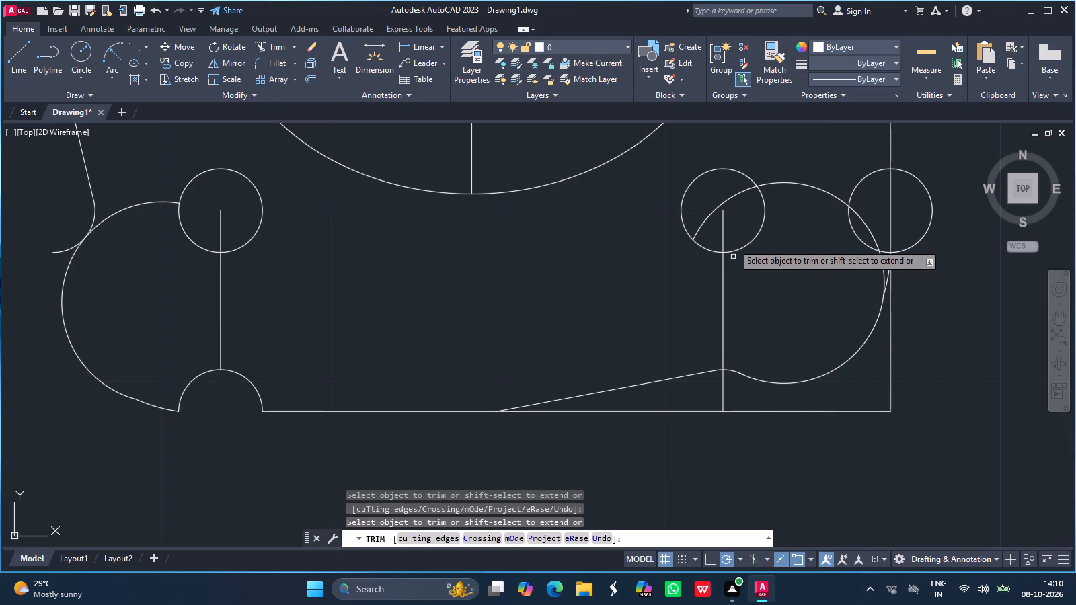
{"action": "left_click", "coordinate": [707, 222]}
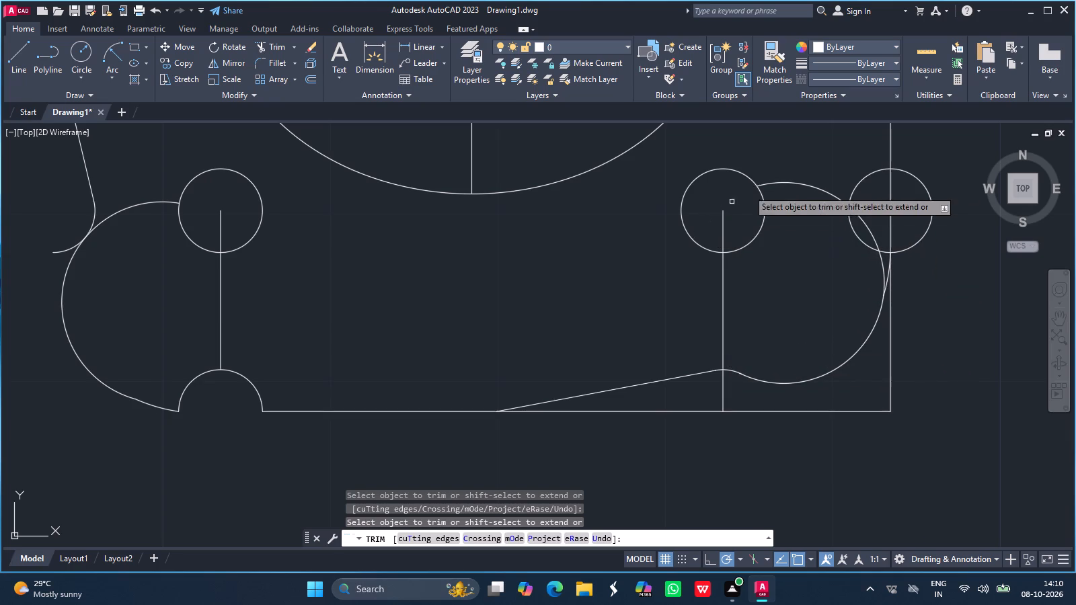
{"action": "left_click", "coordinate": [794, 185]}
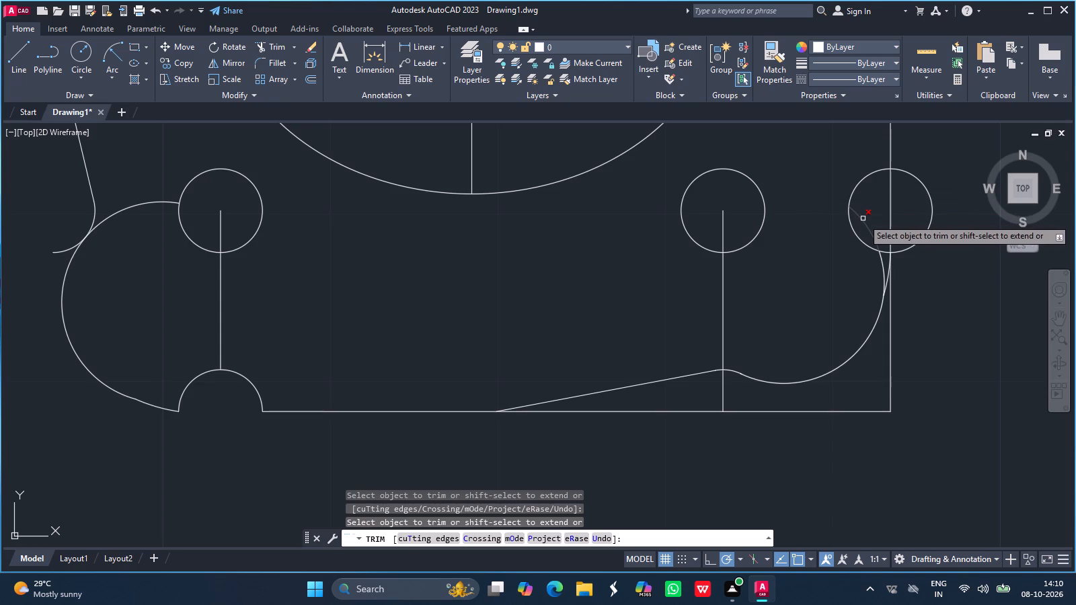
{"action": "left_click_drag", "start_coordinate": [863, 218], "coordinate": [927, 238]}
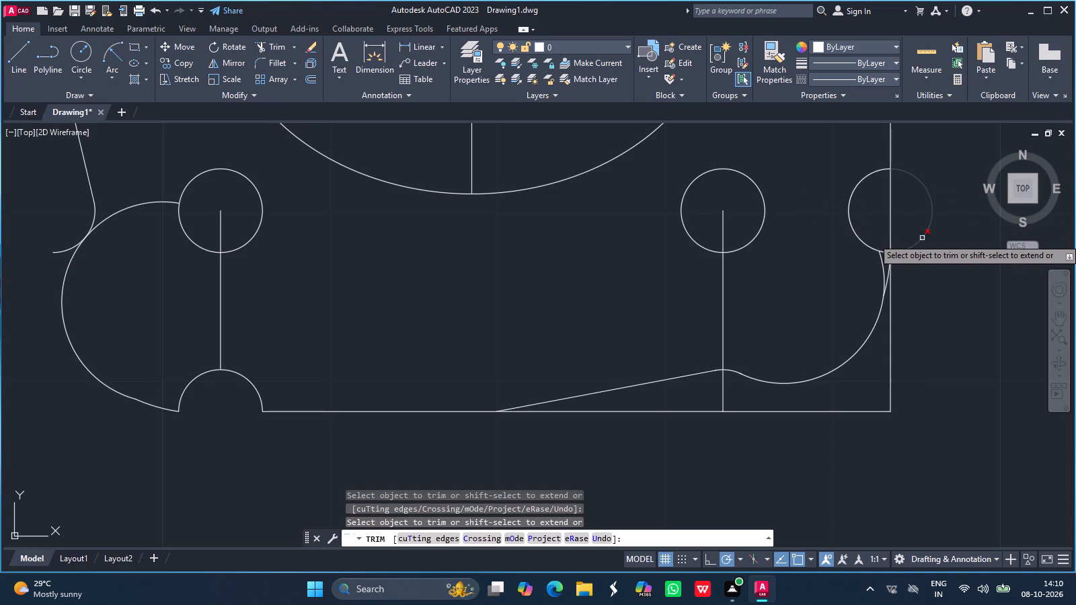
{"action": "left_click", "coordinate": [922, 238]}
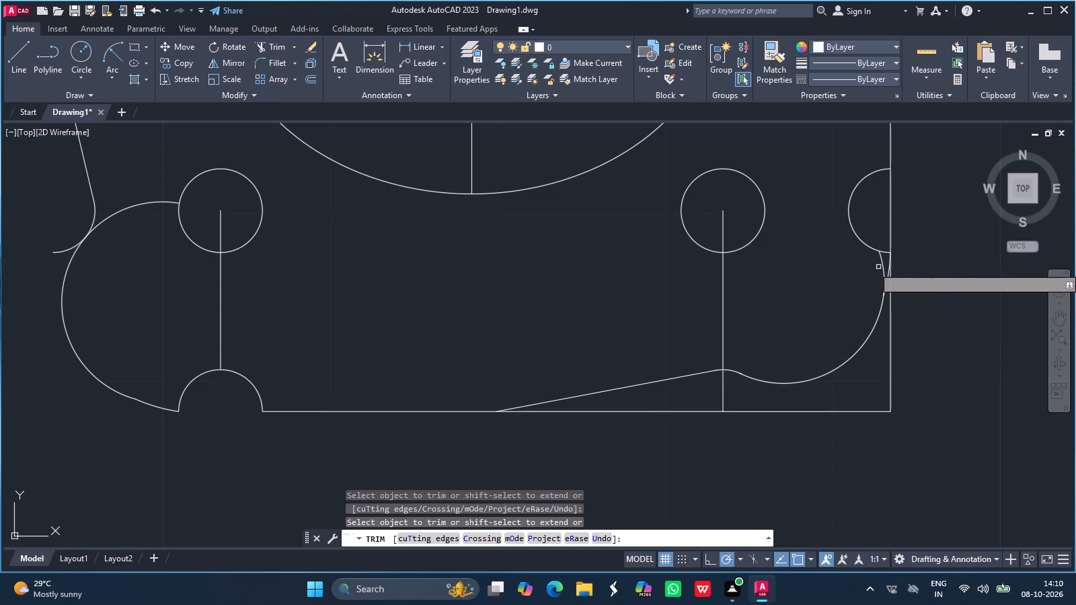
{"action": "left_click", "coordinate": [882, 261]}
{"action": "key", "text": "Return"}
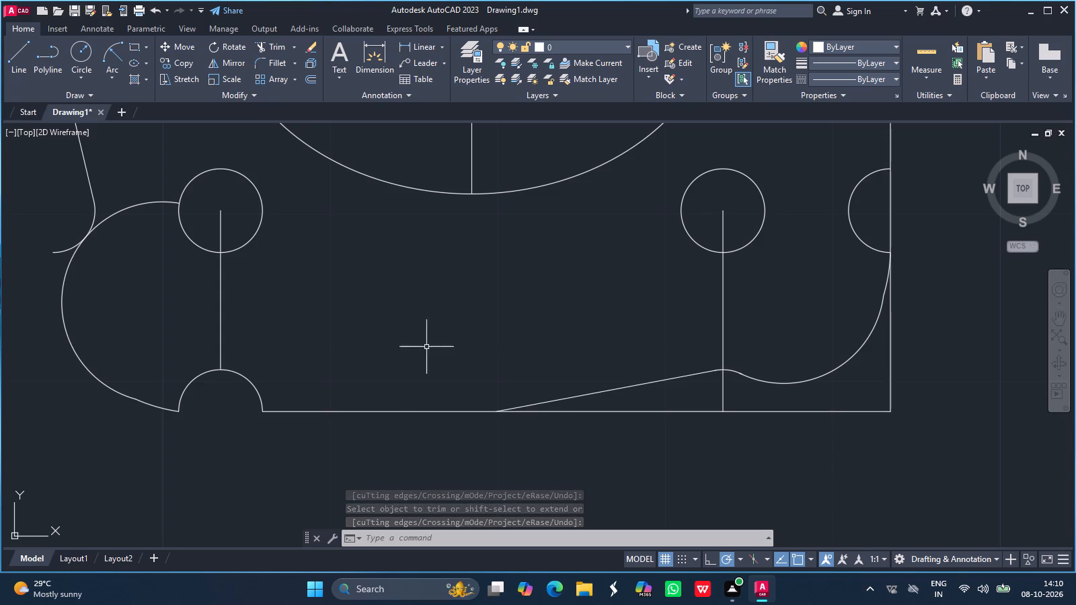
Trim the bottom edge beyond the slanted line, the vertical line's end below the profile, and the right edge below the right-edge circle.
{"action": "left_click", "coordinate": [269, 50]}
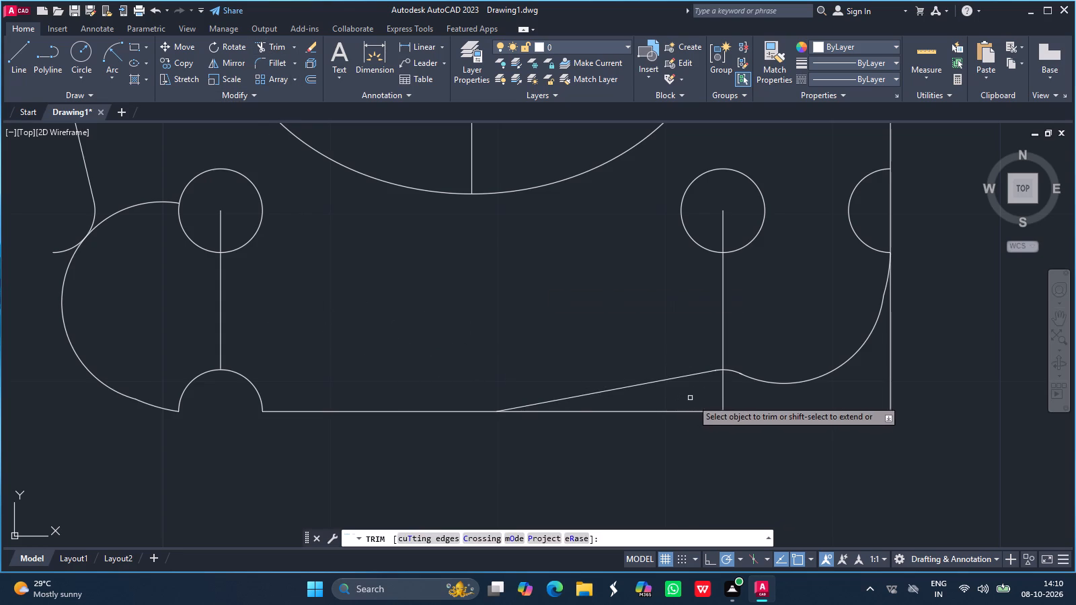
{"action": "left_click_drag", "start_coordinate": [689, 411], "coordinate": [746, 410]}
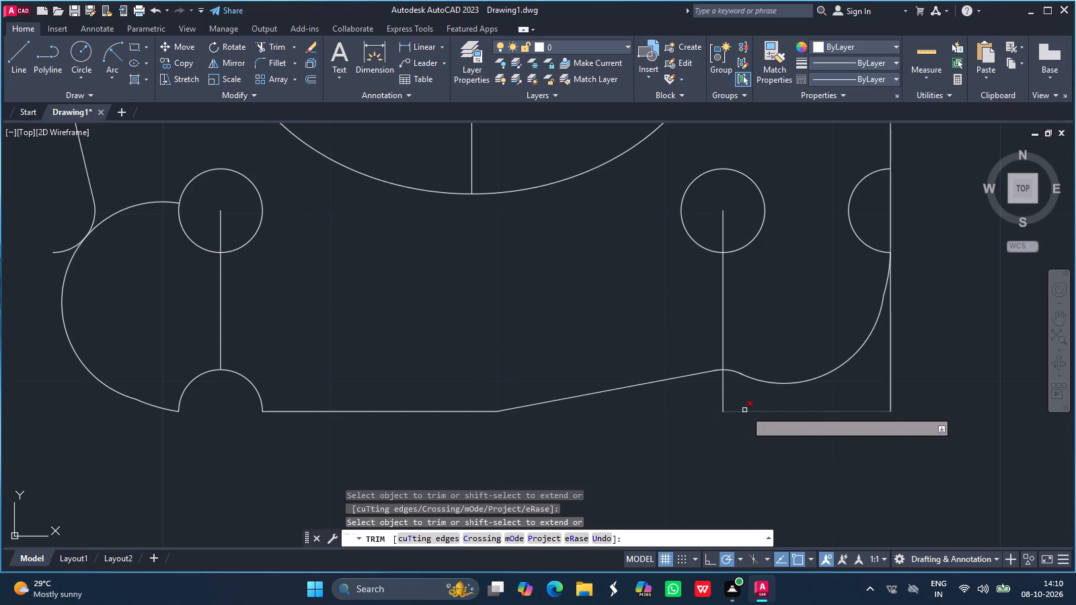
{"action": "left_click_drag", "start_coordinate": [746, 410], "coordinate": [757, 411]}
{"action": "left_click_drag", "start_coordinate": [757, 411], "coordinate": [721, 395]}
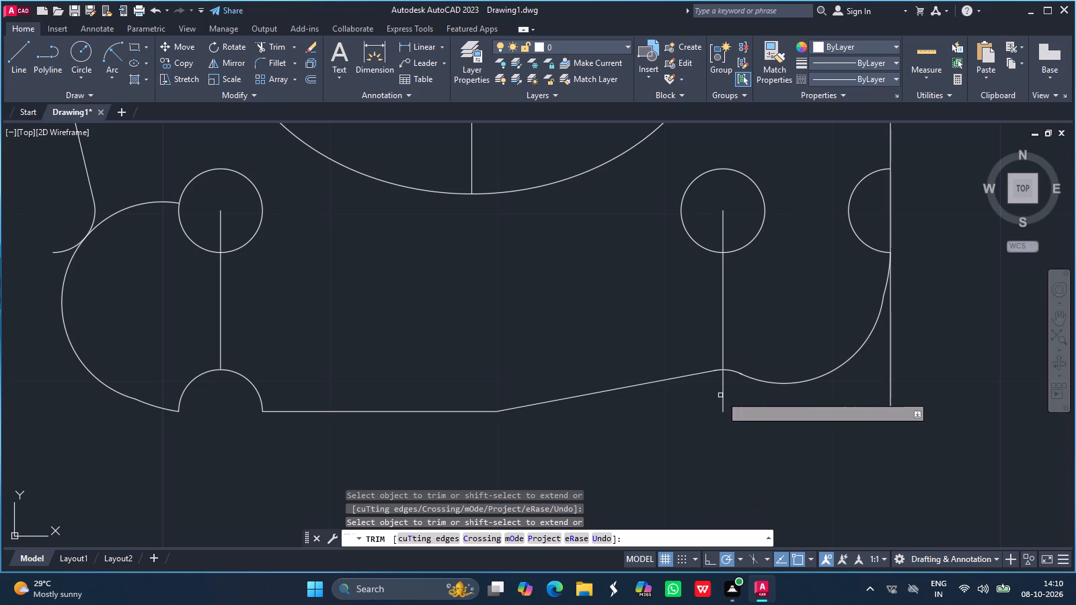
{"action": "left_click_drag", "start_coordinate": [721, 395], "coordinate": [723, 395]}
{"action": "left_click", "coordinate": [723, 395]}
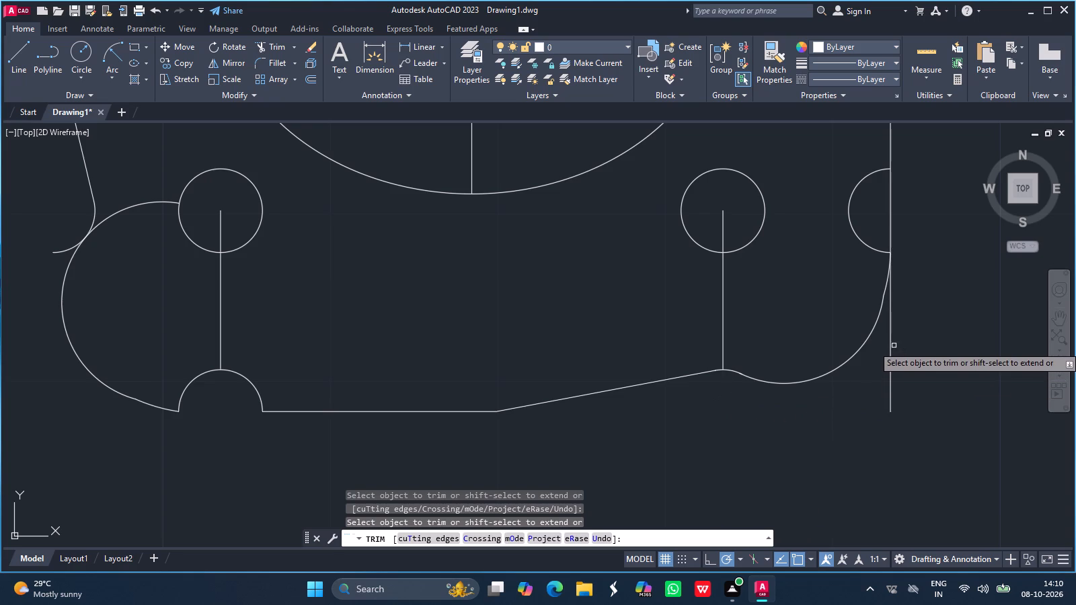
{"action": "left_click", "coordinate": [892, 344]}
{"action": "key", "text": "Return"}
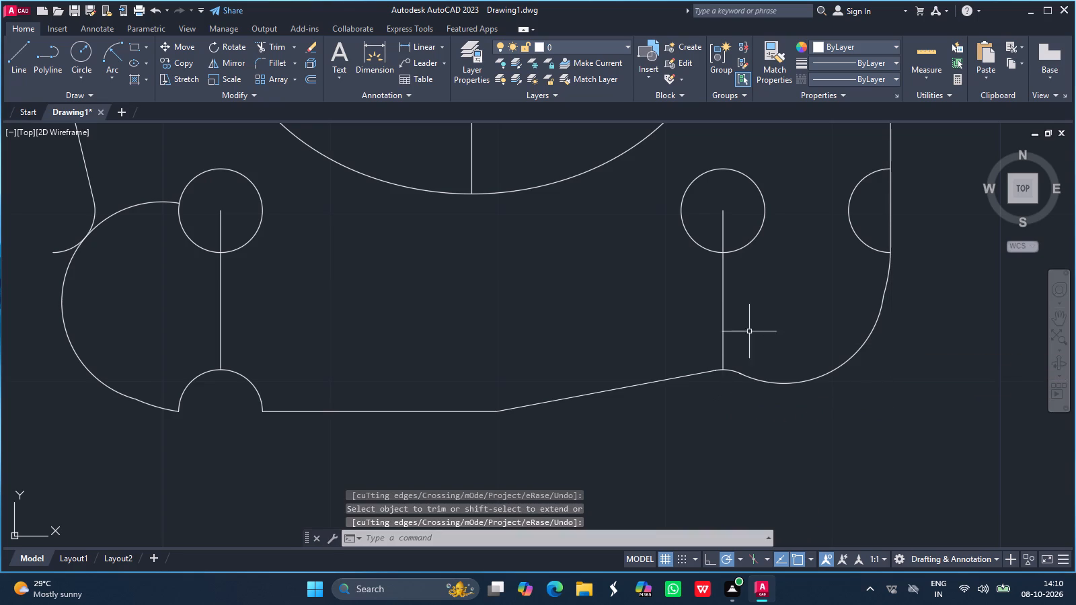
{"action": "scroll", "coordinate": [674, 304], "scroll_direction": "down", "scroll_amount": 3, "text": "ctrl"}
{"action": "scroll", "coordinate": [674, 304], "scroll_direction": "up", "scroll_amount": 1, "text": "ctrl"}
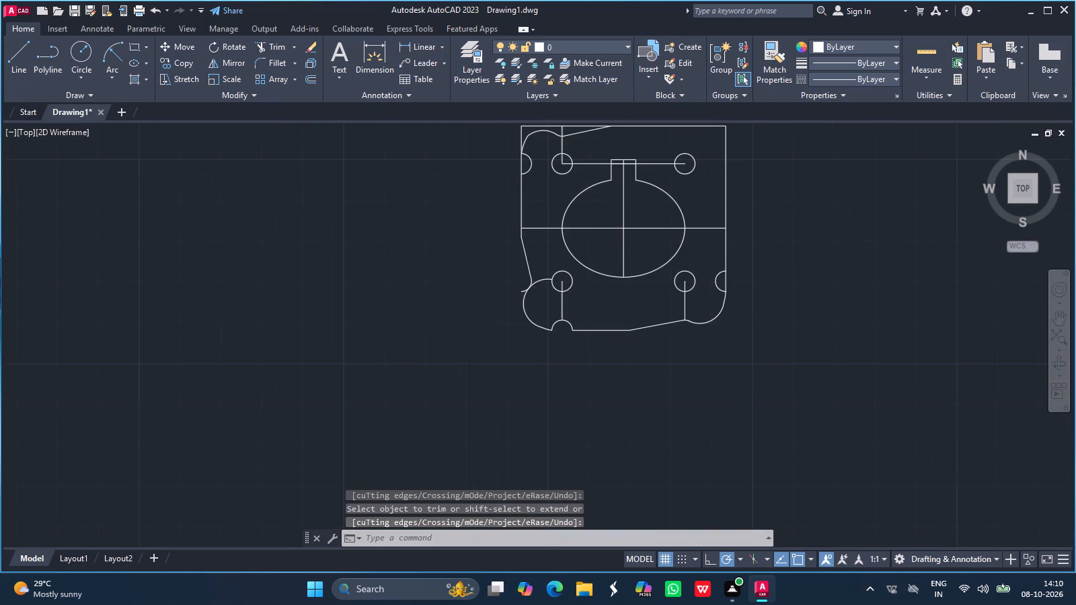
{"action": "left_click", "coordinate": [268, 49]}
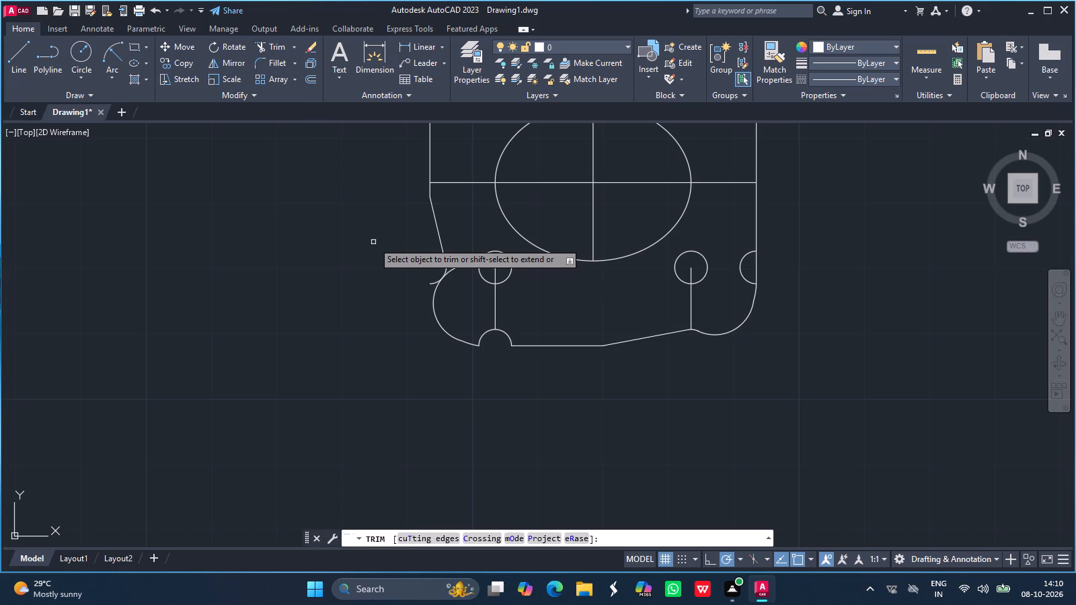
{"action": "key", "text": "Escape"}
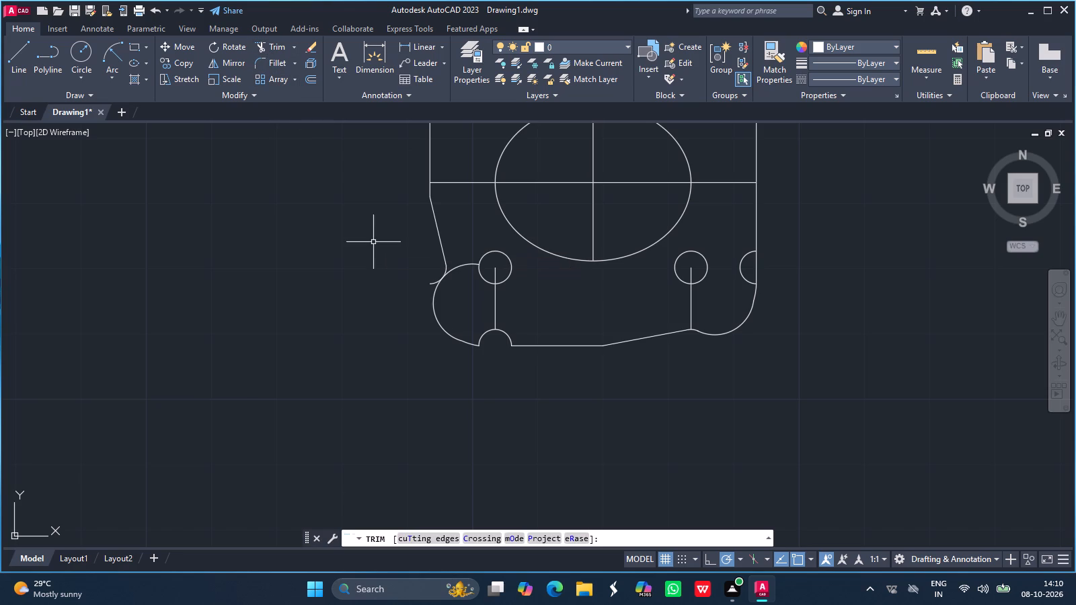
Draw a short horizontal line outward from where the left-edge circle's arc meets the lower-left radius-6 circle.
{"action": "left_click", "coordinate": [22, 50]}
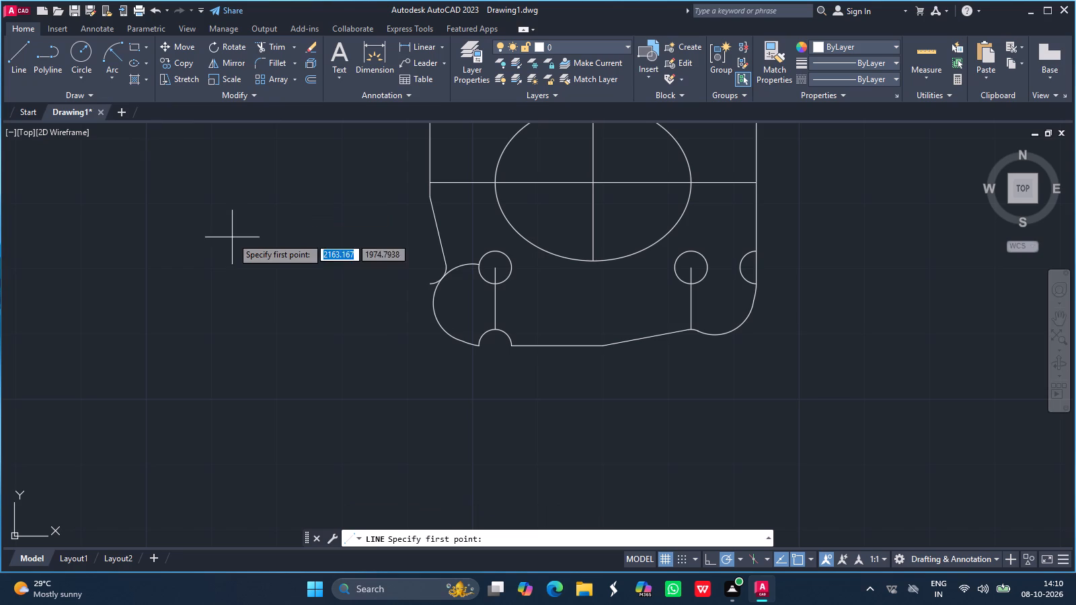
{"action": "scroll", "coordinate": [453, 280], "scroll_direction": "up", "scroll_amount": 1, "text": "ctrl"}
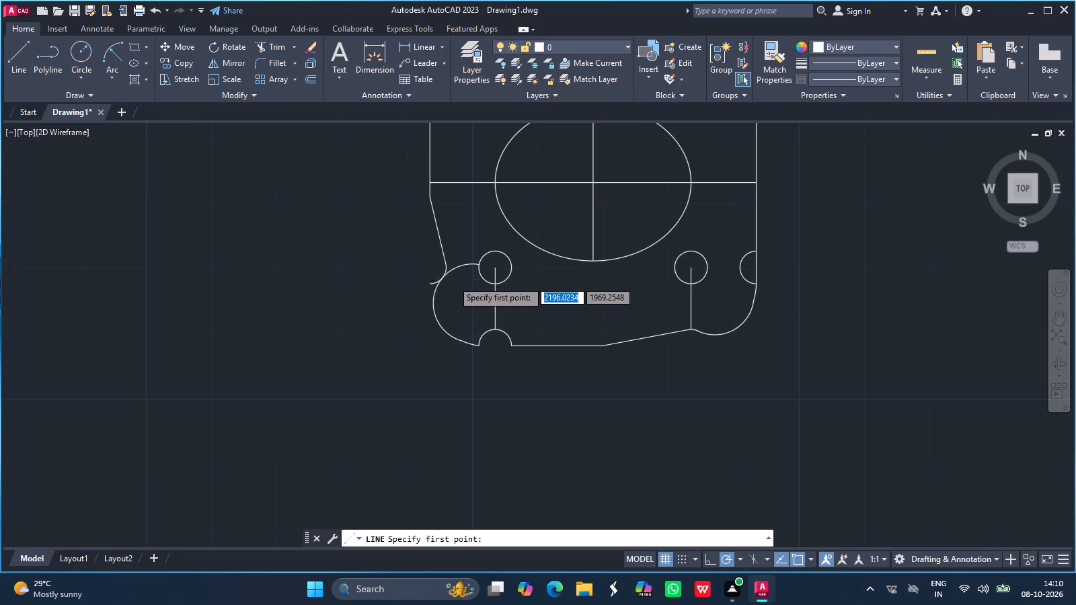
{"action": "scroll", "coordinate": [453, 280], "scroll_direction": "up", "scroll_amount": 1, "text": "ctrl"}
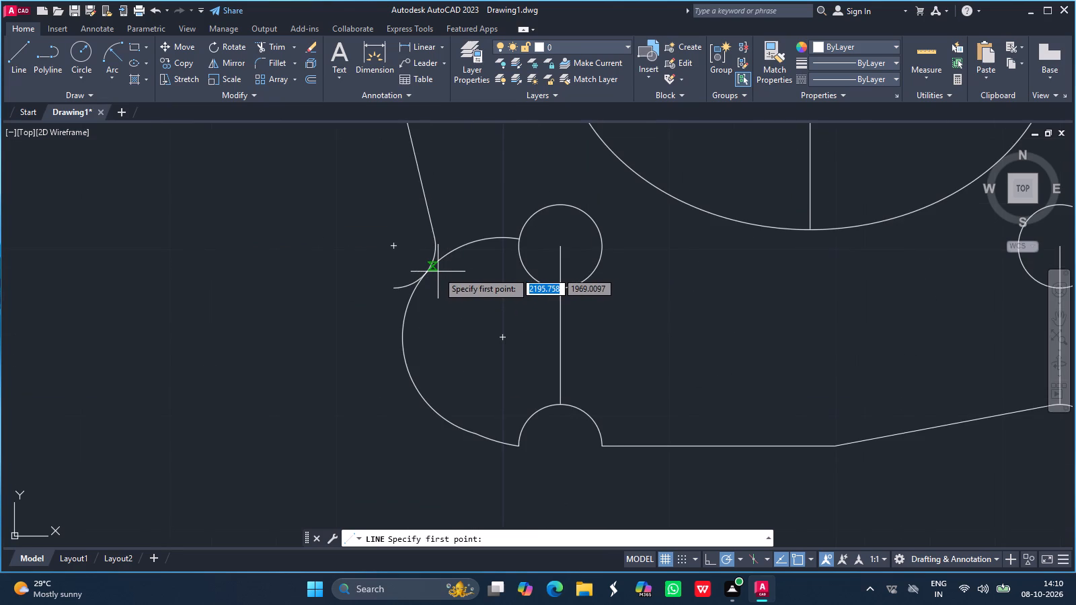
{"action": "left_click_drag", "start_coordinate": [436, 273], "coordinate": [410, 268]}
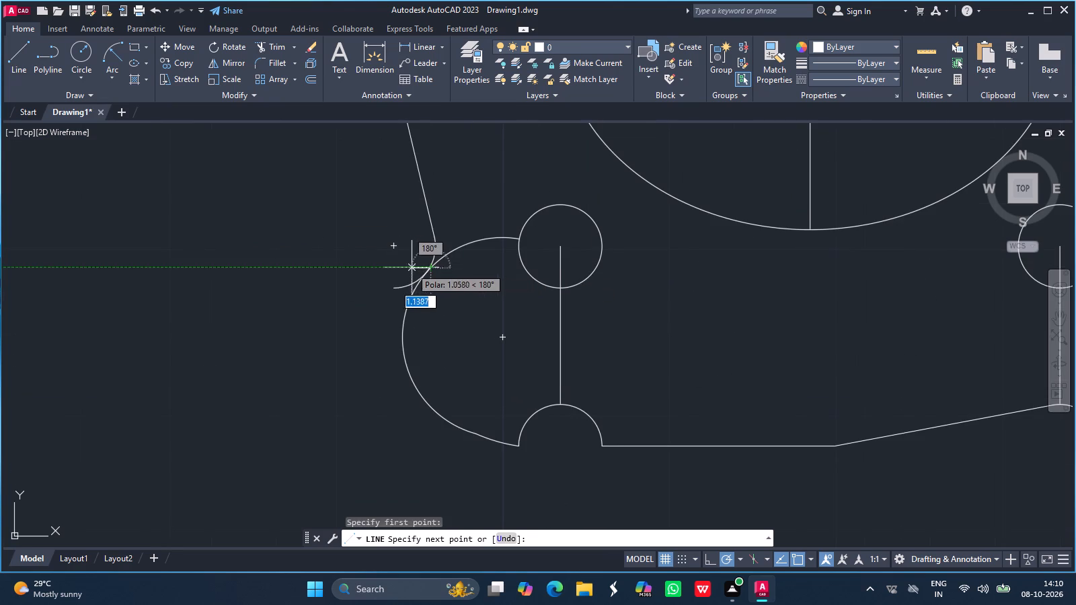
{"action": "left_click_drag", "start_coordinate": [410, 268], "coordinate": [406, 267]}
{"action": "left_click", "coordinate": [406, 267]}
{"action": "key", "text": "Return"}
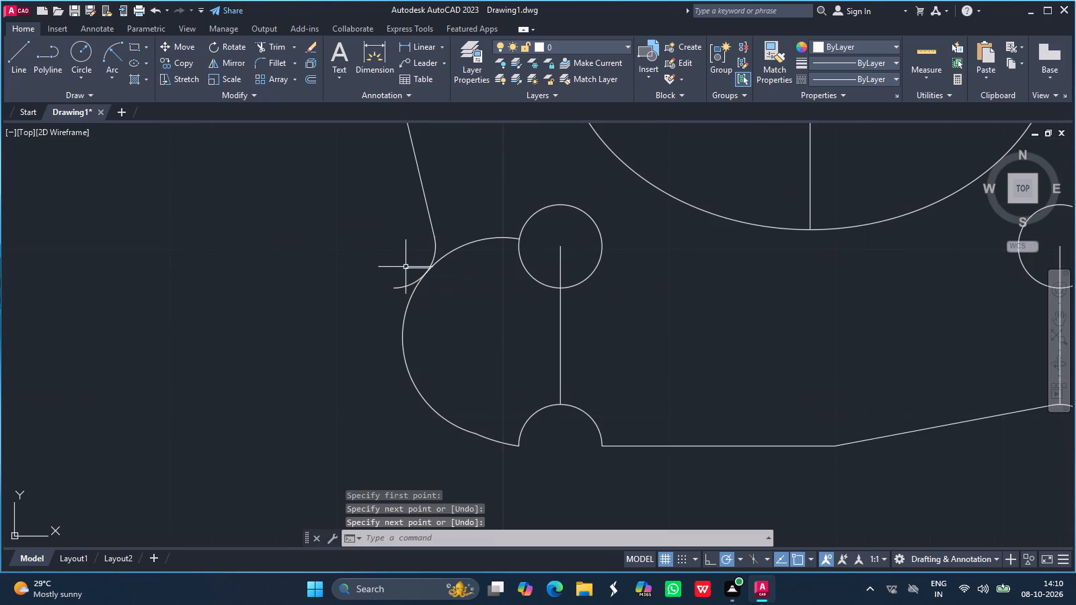
Trim the lower-left radius-6 circle's arc between the left-edge circle's arc and the lower-left hole, and remove the short horizontal line.
{"action": "left_click", "coordinate": [268, 43]}
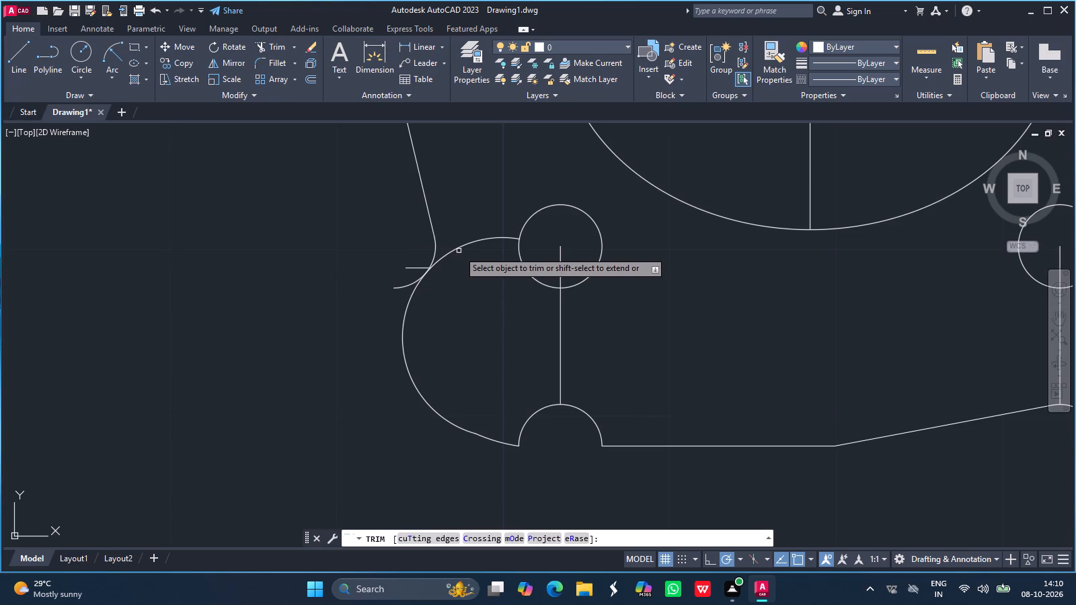
{"action": "left_click_drag", "start_coordinate": [454, 250], "coordinate": [420, 266]}
{"action": "left_click", "coordinate": [420, 266]}
{"action": "key", "text": "Return"}
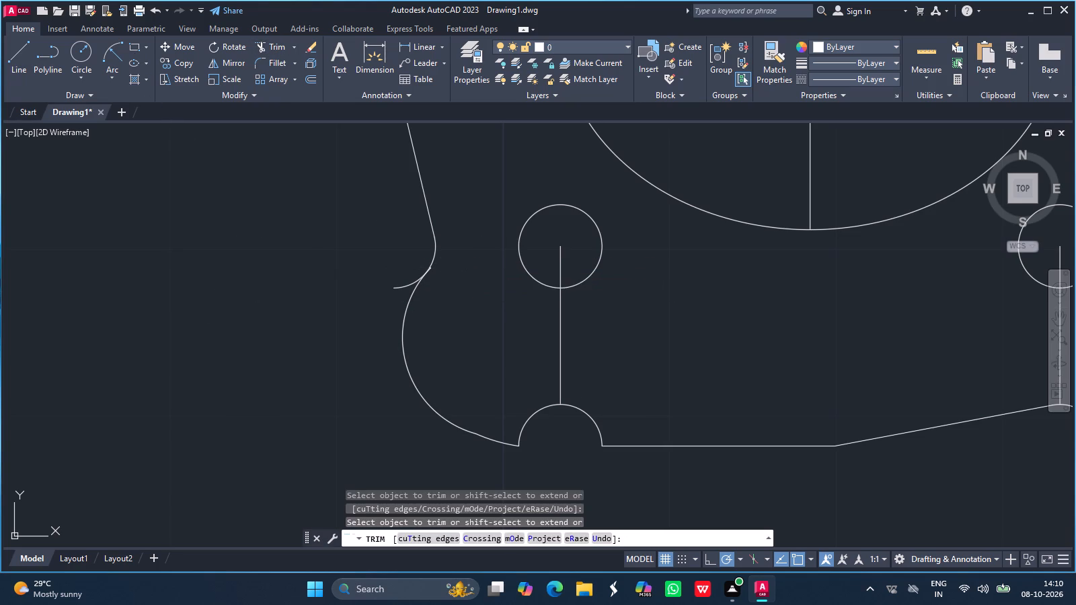
Erase the vertical lines below the two lower holes, and trim the left-edge circle's leftover arc outside the lower-left profile.
{"action": "left_click", "coordinate": [562, 352]}
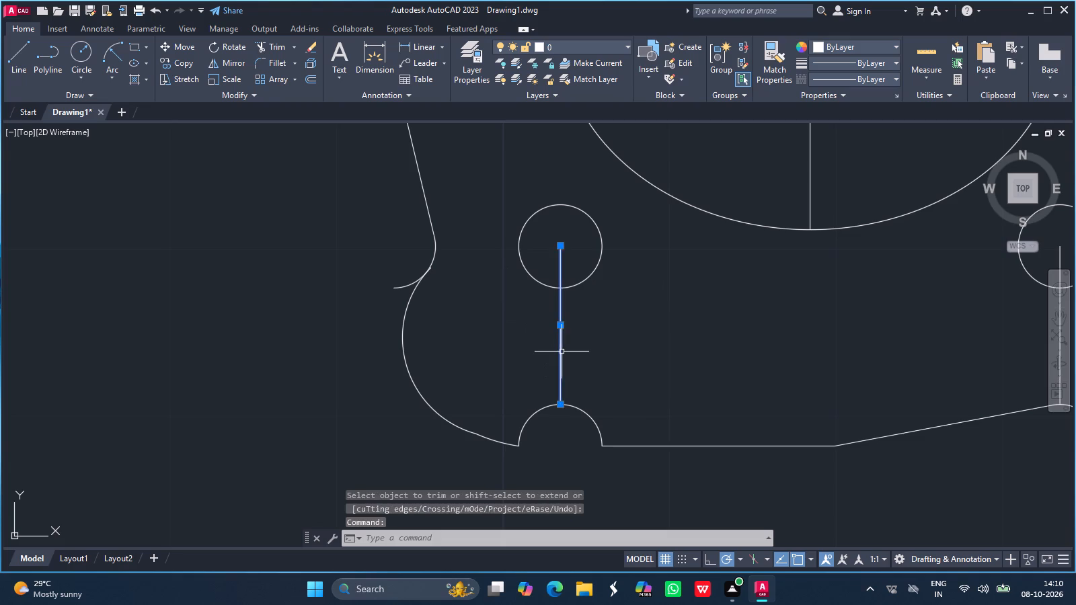
{"action": "key", "text": "Delete"}
{"action": "scroll", "coordinate": [562, 352], "scroll_direction": "down", "scroll_amount": 1, "text": "ctrl"}
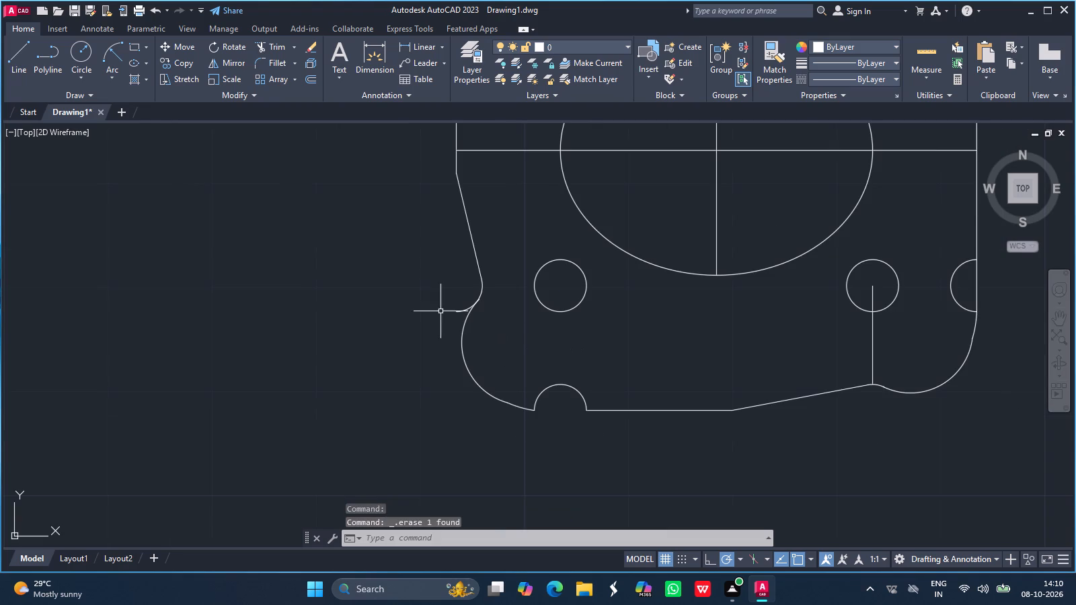
{"action": "left_click", "coordinate": [279, 44]}
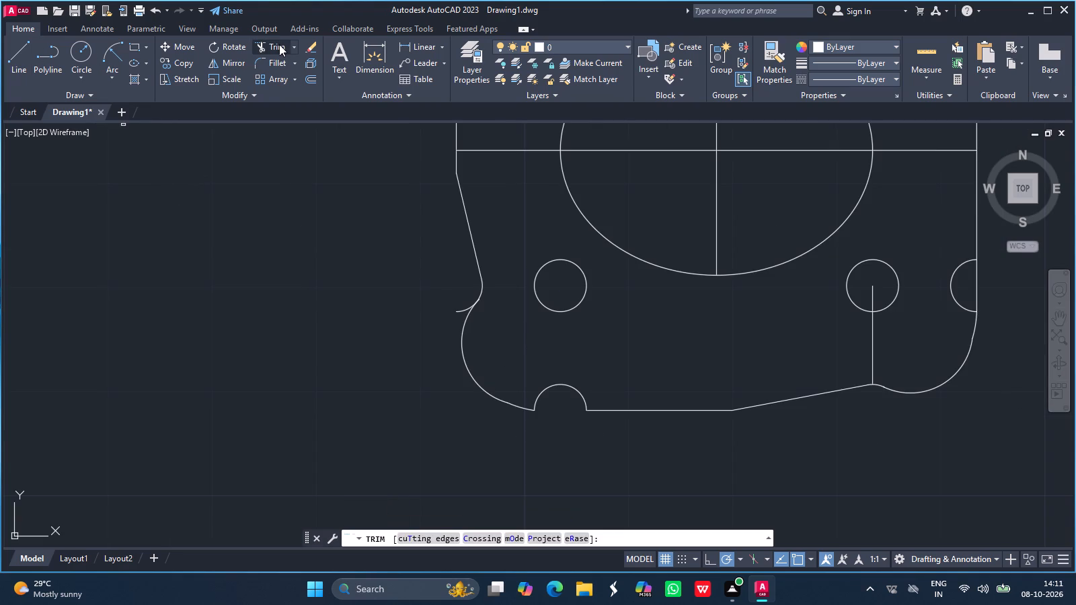
{"action": "left_click", "coordinate": [463, 310]}
{"action": "key", "text": "Return"}
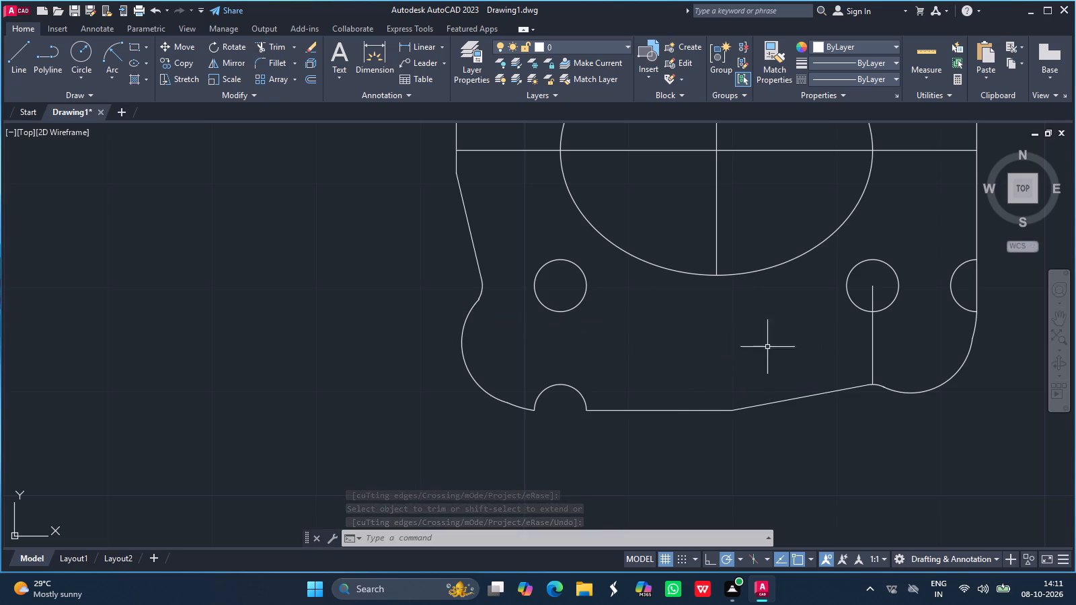
{"action": "left_click", "coordinate": [874, 332]}
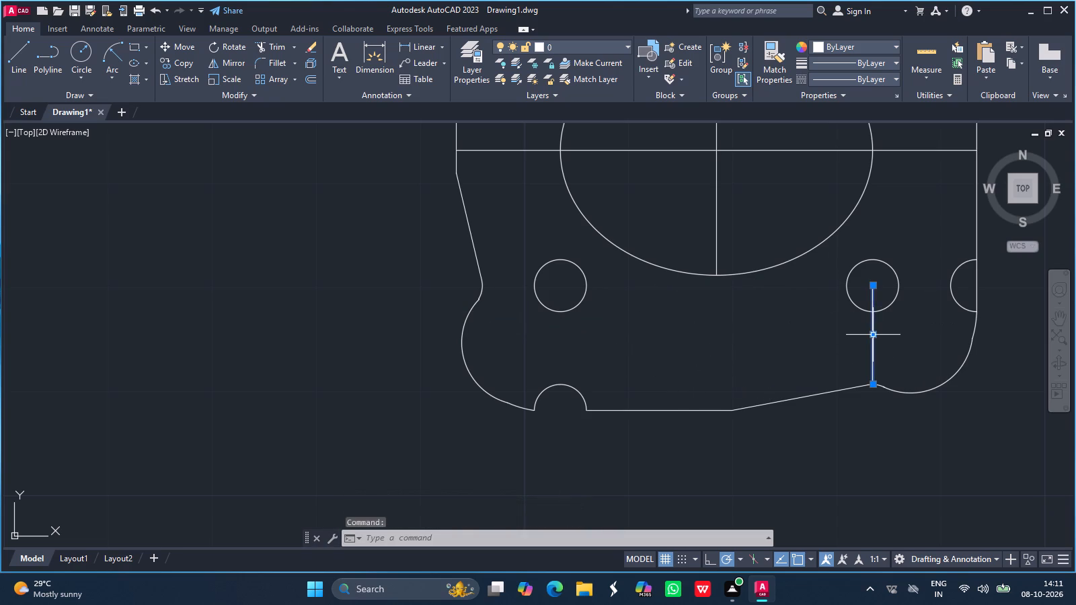
{"action": "key", "text": "Delete"}
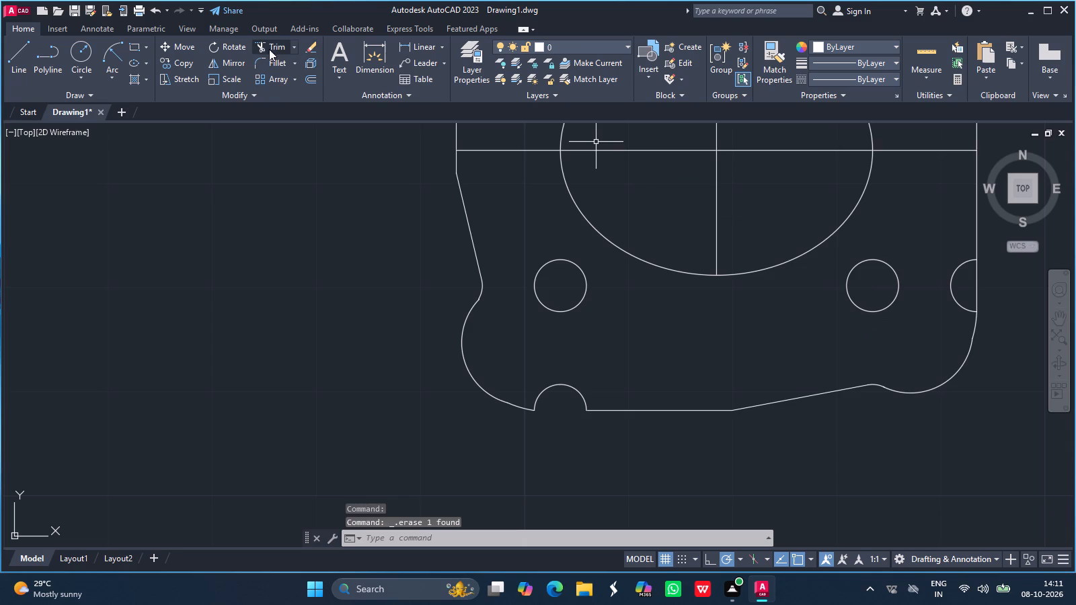
Trim the plate's right edge inside the half circle near the lower-right corner.
{"action": "left_click", "coordinate": [263, 49]}
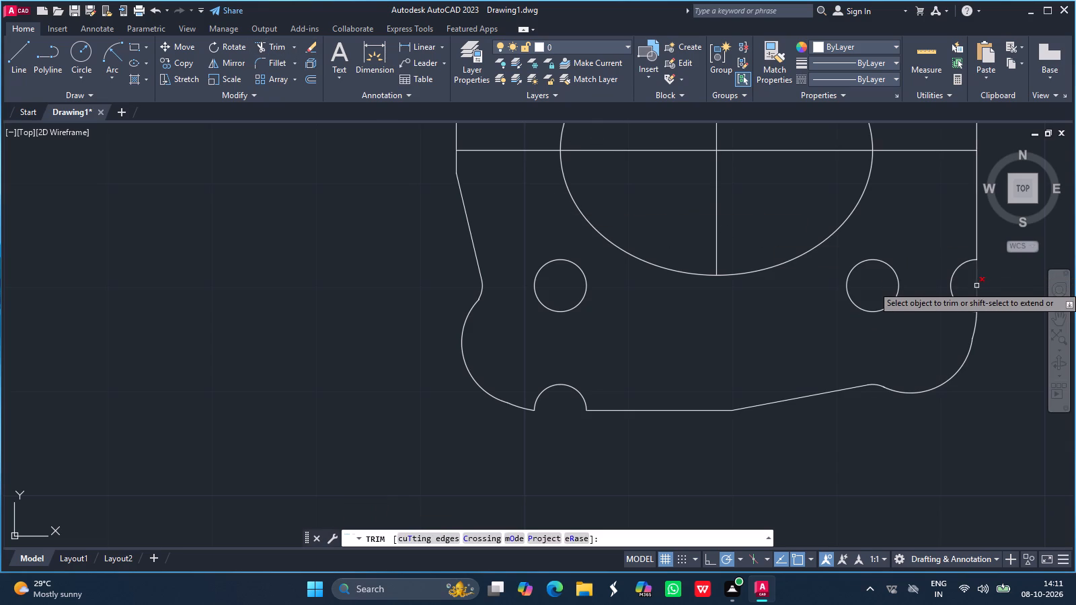
{"action": "left_click", "coordinate": [977, 286]}
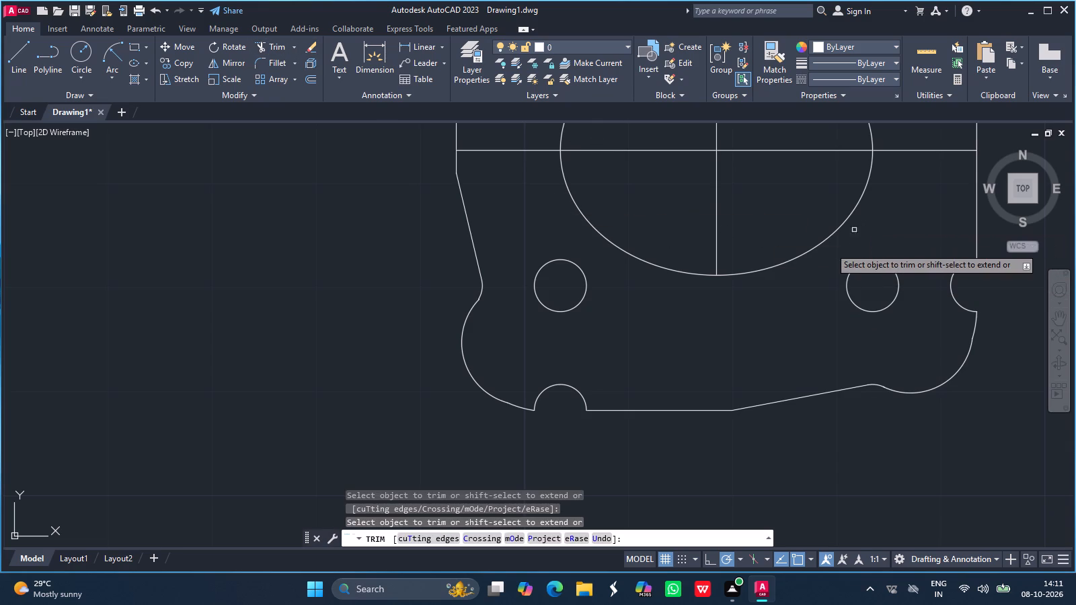
Trim the plate's upper-left corner edges outside the rounded profile, including the left edge inside the upper half circle.
{"action": "scroll", "coordinate": [830, 247], "scroll_direction": "down", "scroll_amount": 2, "text": "ctrl"}
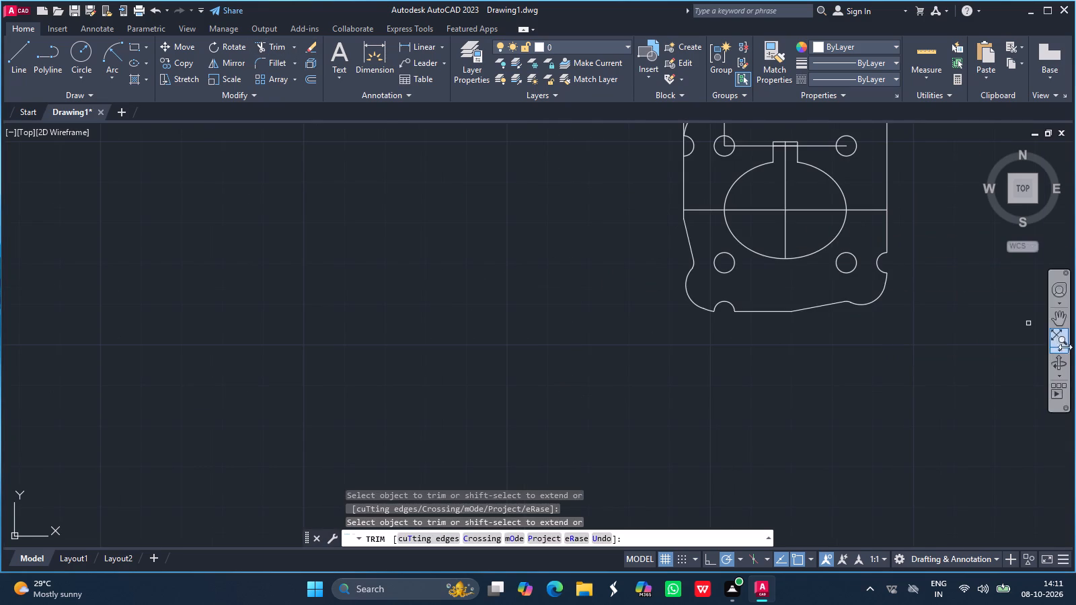
{"action": "left_click", "coordinate": [1054, 319]}
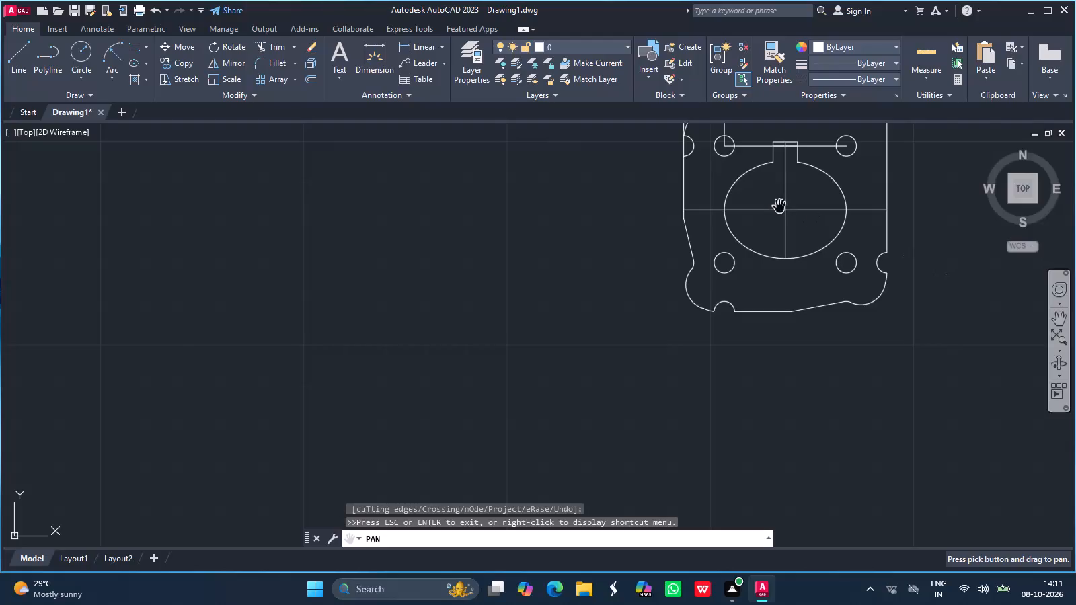
{"action": "left_click_drag", "start_coordinate": [777, 206], "coordinate": [792, 239]}
{"action": "left_click_drag", "start_coordinate": [792, 239], "coordinate": [636, 249]}
{"action": "left_click_drag", "start_coordinate": [636, 249], "coordinate": [639, 247]}
{"action": "scroll", "coordinate": [639, 247], "scroll_direction": "down", "scroll_amount": 3, "text": "ctrl"}
{"action": "left_click_drag", "start_coordinate": [655, 247], "coordinate": [515, 327]}
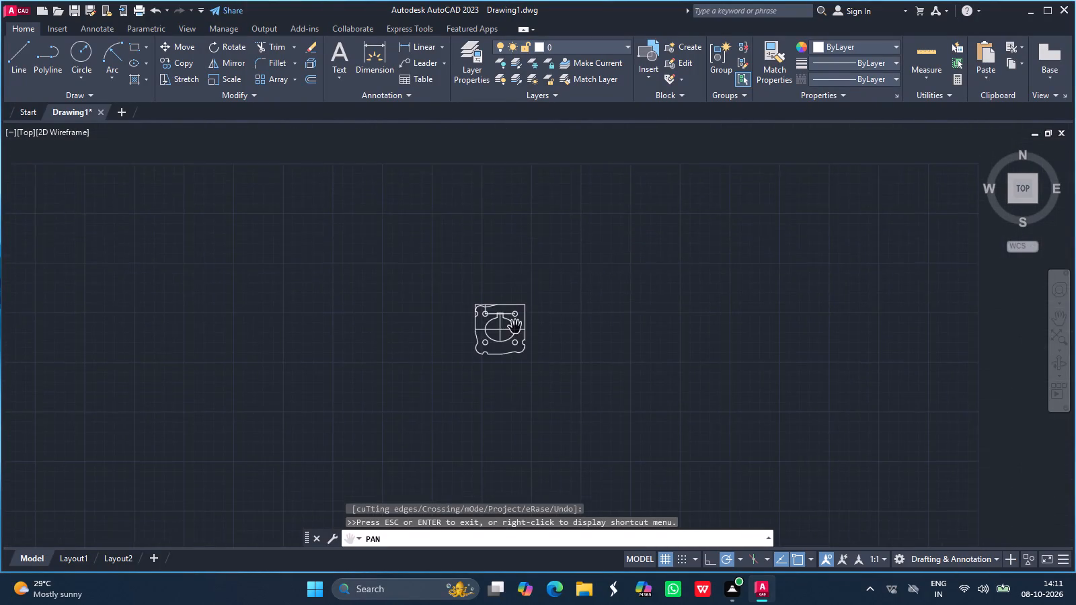
{"action": "scroll", "coordinate": [515, 327], "scroll_direction": "up", "scroll_amount": 4, "text": "ctrl"}
{"action": "key", "text": "Escape"}
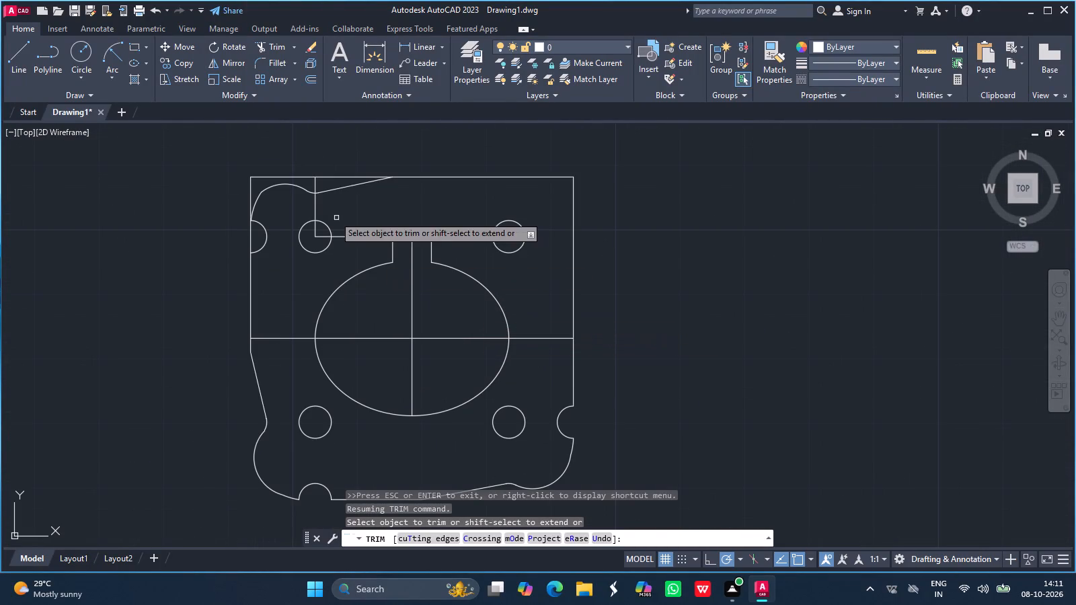
{"action": "left_click", "coordinate": [274, 177]}
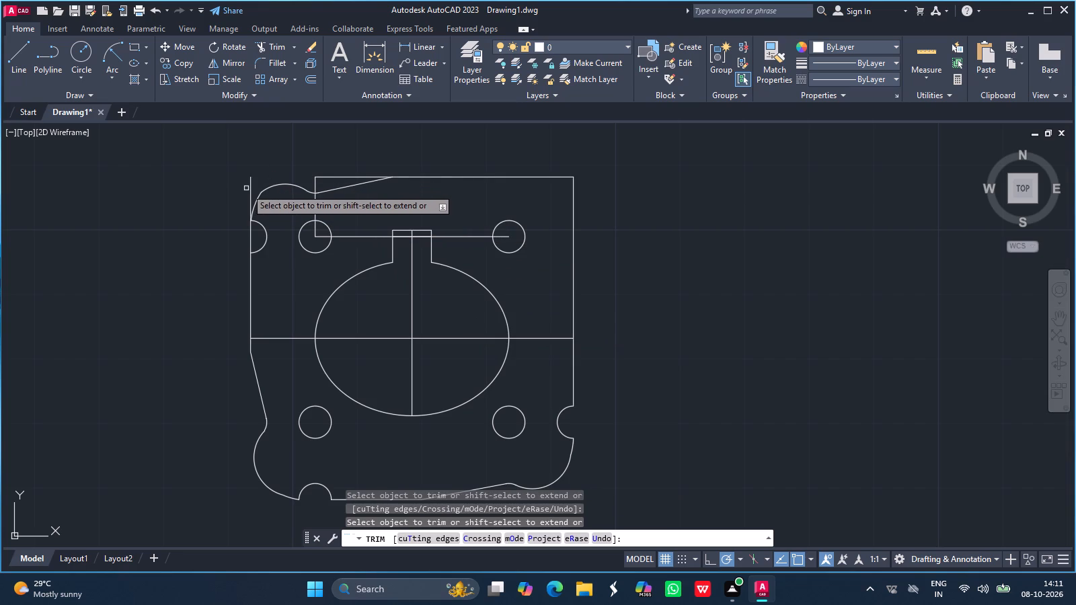
{"action": "left_click", "coordinate": [248, 191]}
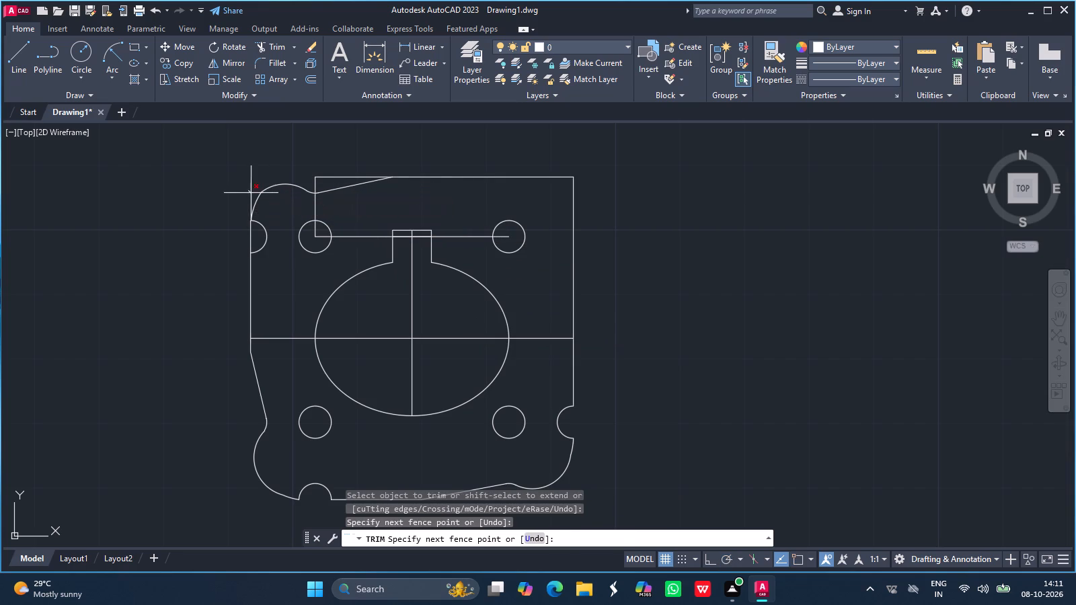
{"action": "left_click", "coordinate": [251, 193]}
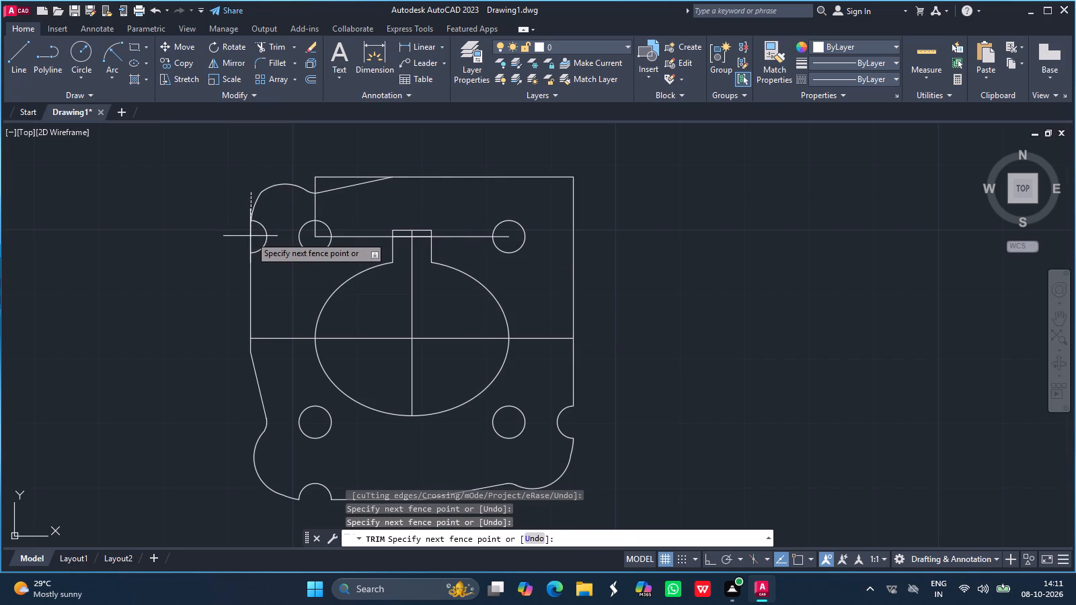
{"action": "left_click", "coordinate": [250, 236]}
{"action": "left_click", "coordinate": [250, 236]}
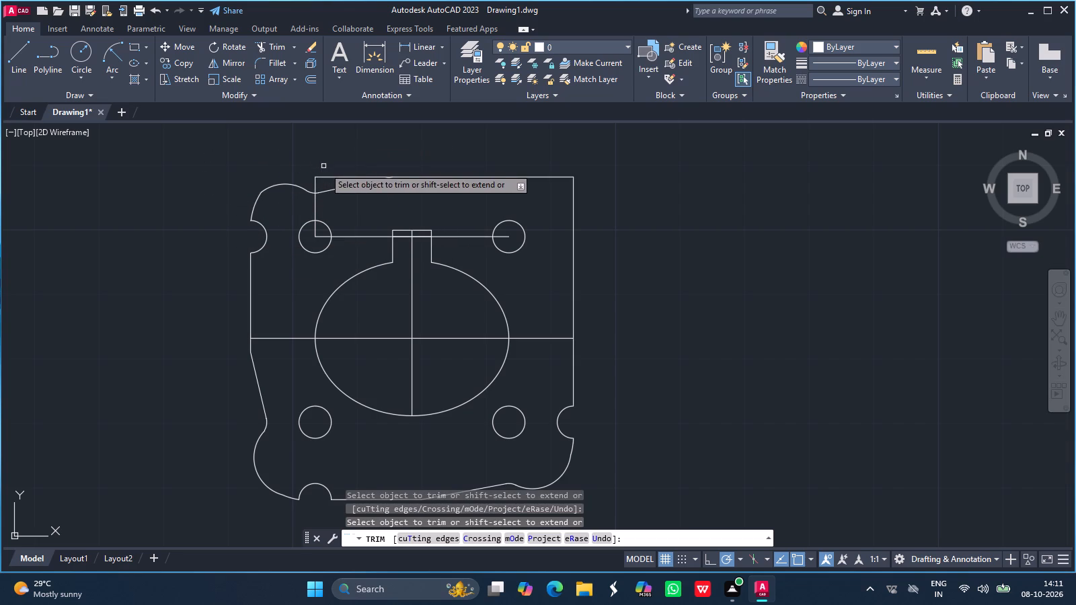
Trim the top edge above the slanted line, the vertical line down to the upper-left hole's centre, and the horizontal line inside that hole.
{"action": "left_click_drag", "start_coordinate": [327, 177], "coordinate": [314, 186]}
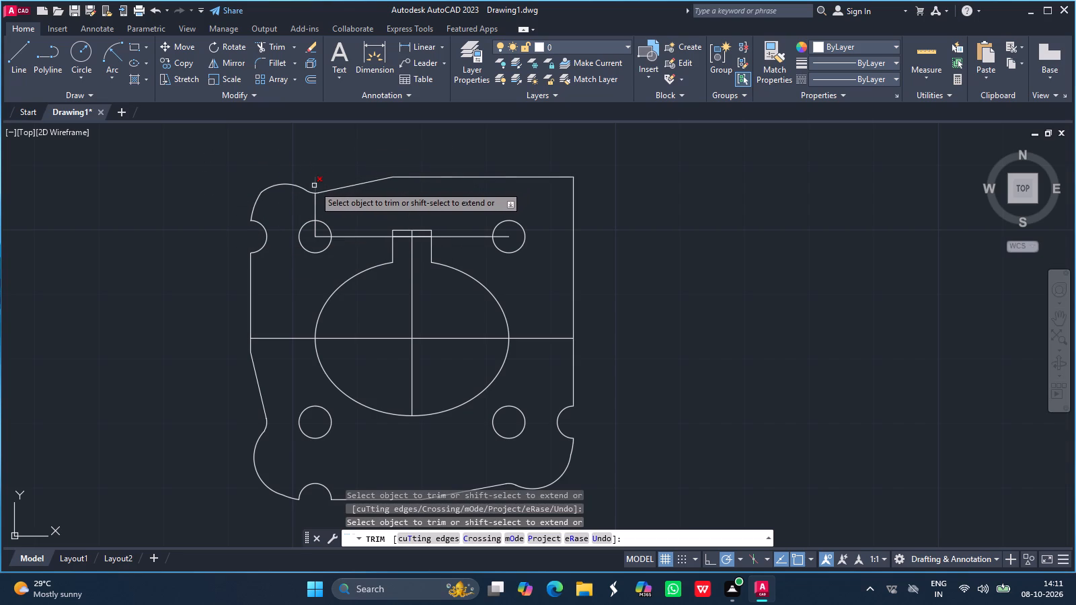
{"action": "left_click_drag", "start_coordinate": [314, 186], "coordinate": [314, 205]}
{"action": "left_click_drag", "start_coordinate": [314, 205], "coordinate": [315, 225]}
{"action": "left_click", "coordinate": [315, 225]}
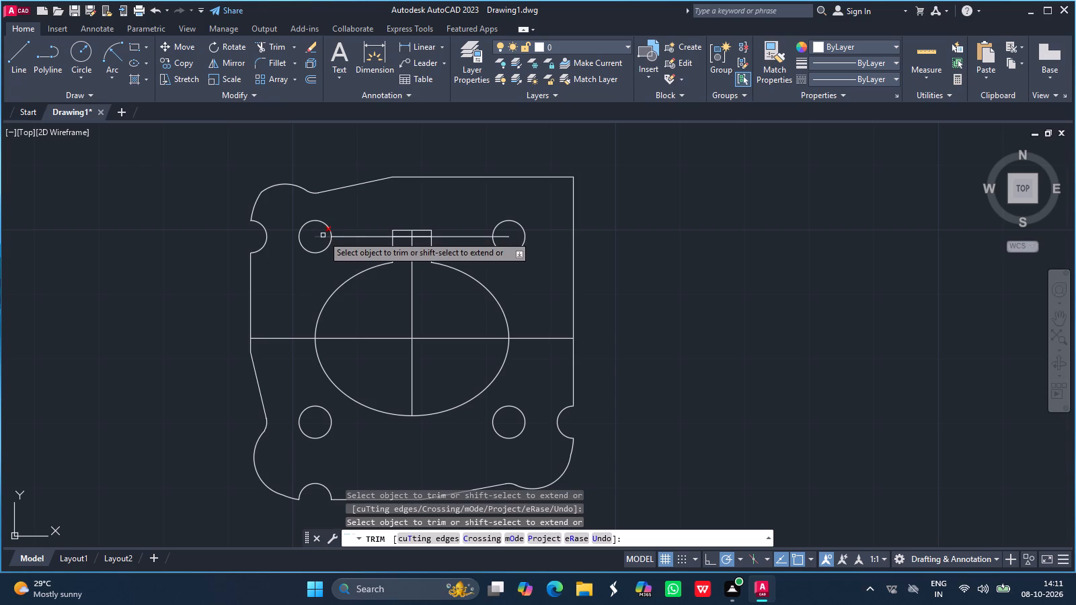
{"action": "left_click", "coordinate": [323, 236]}
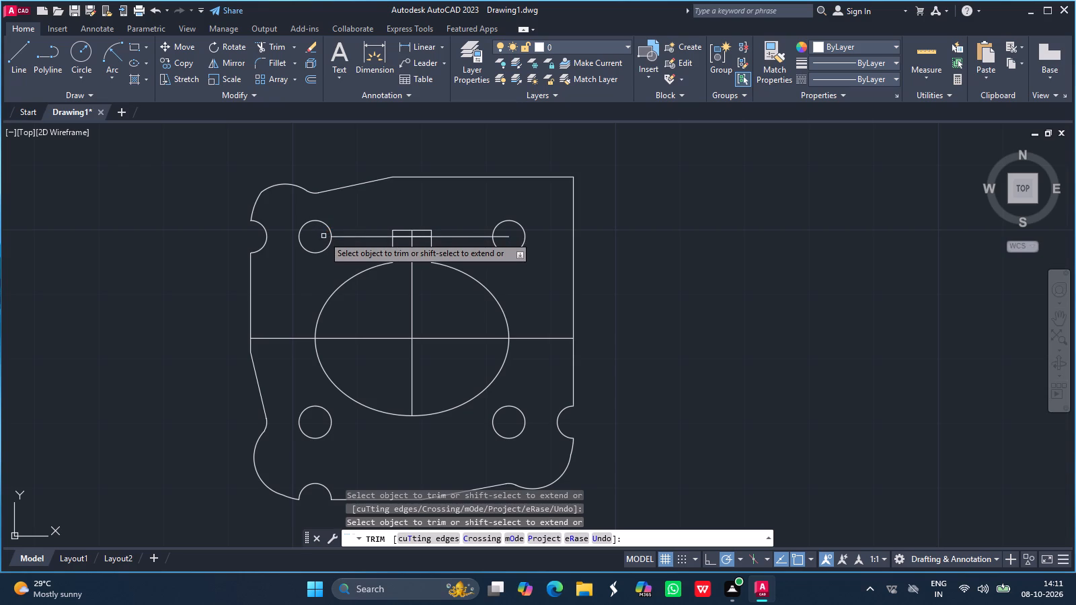
{"action": "key", "text": "Return"}
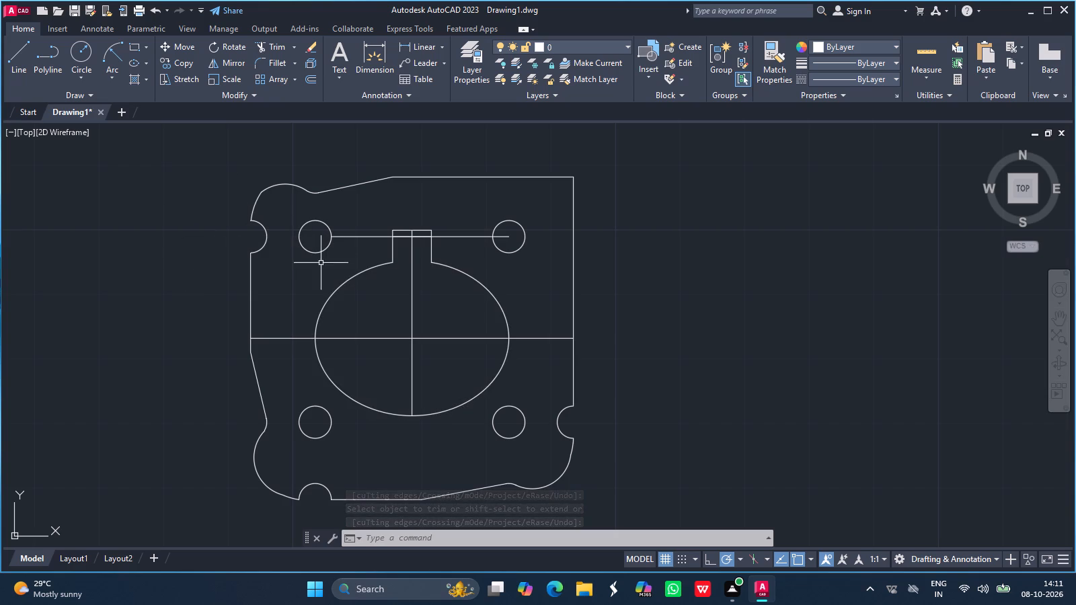
Draw a 9.25 vertical line from the upper-right hole's centre up to the plate's top edge.
{"action": "left_click", "coordinate": [20, 57]}
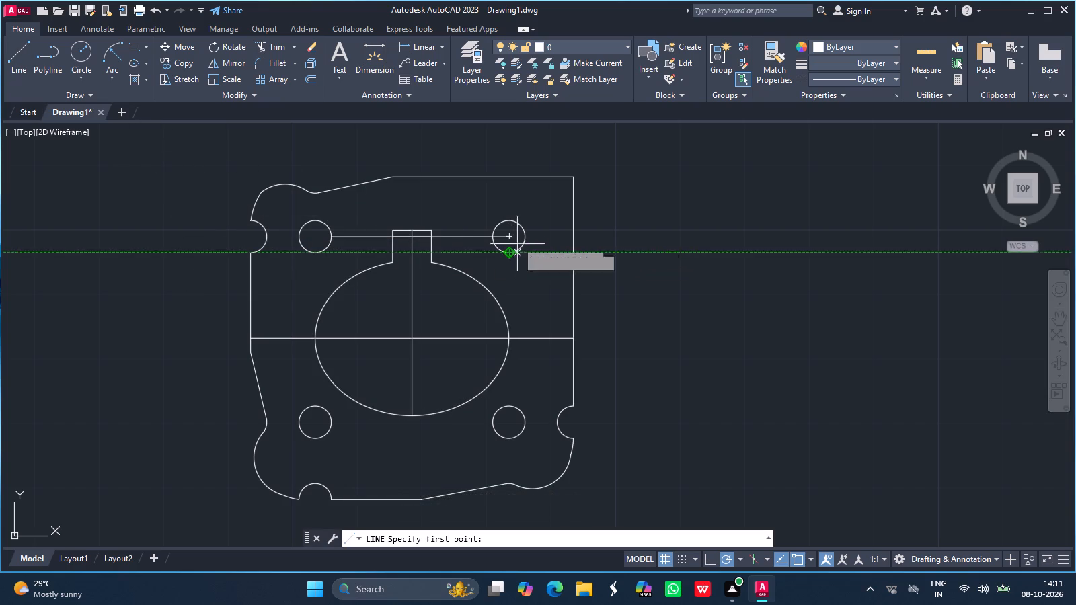
{"action": "left_click", "coordinate": [512, 237]}
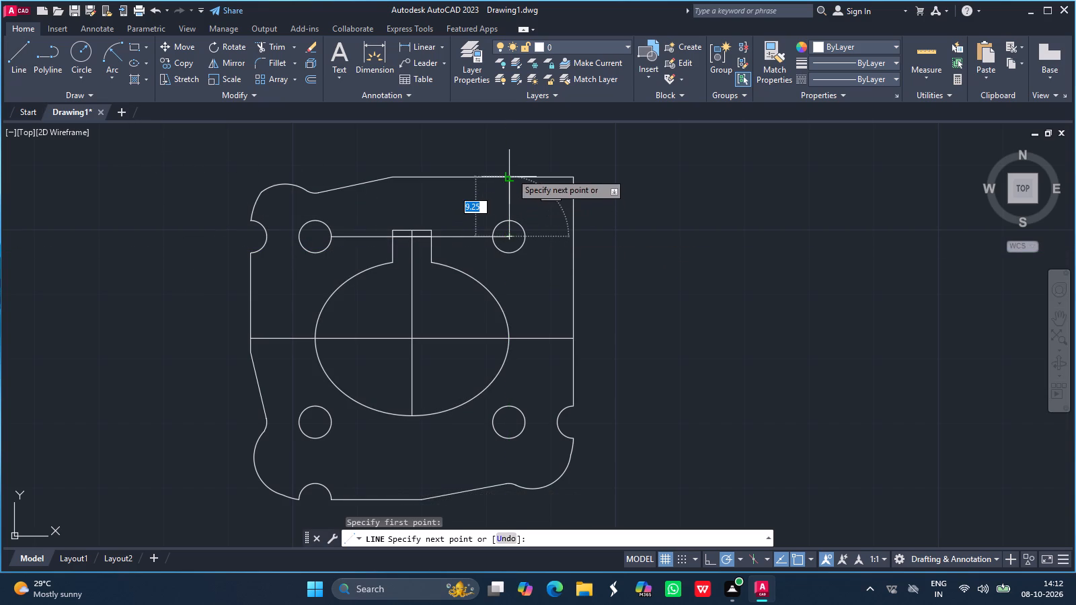
{"action": "left_click", "coordinate": [511, 173]}
{"action": "key", "text": "Return"}
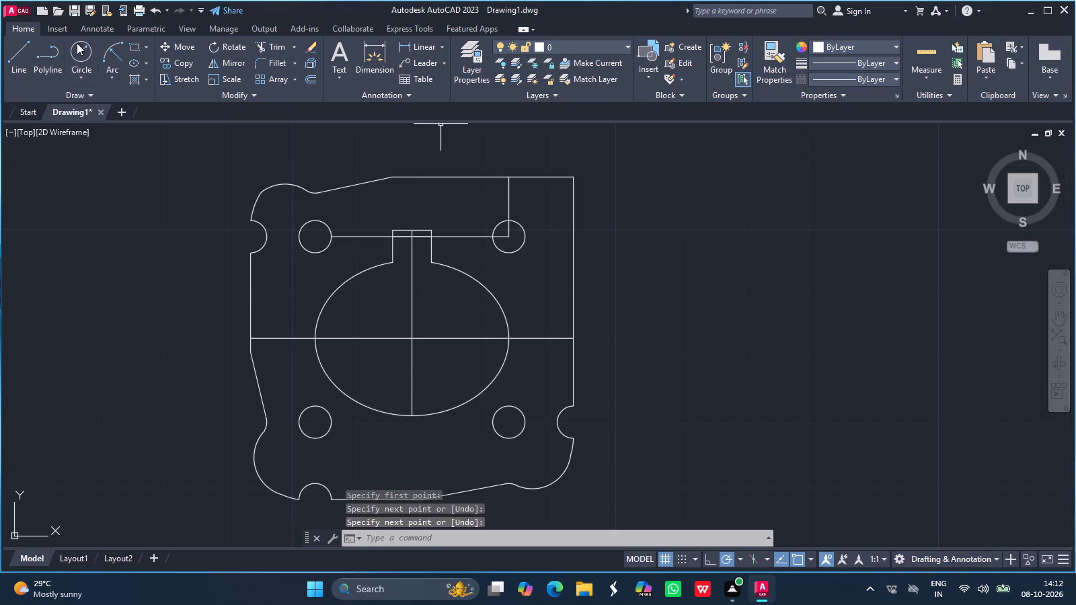
Draw a radius-2.5 circle centred where the new vertical line meets the top edge.
{"action": "left_click", "coordinate": [77, 47]}
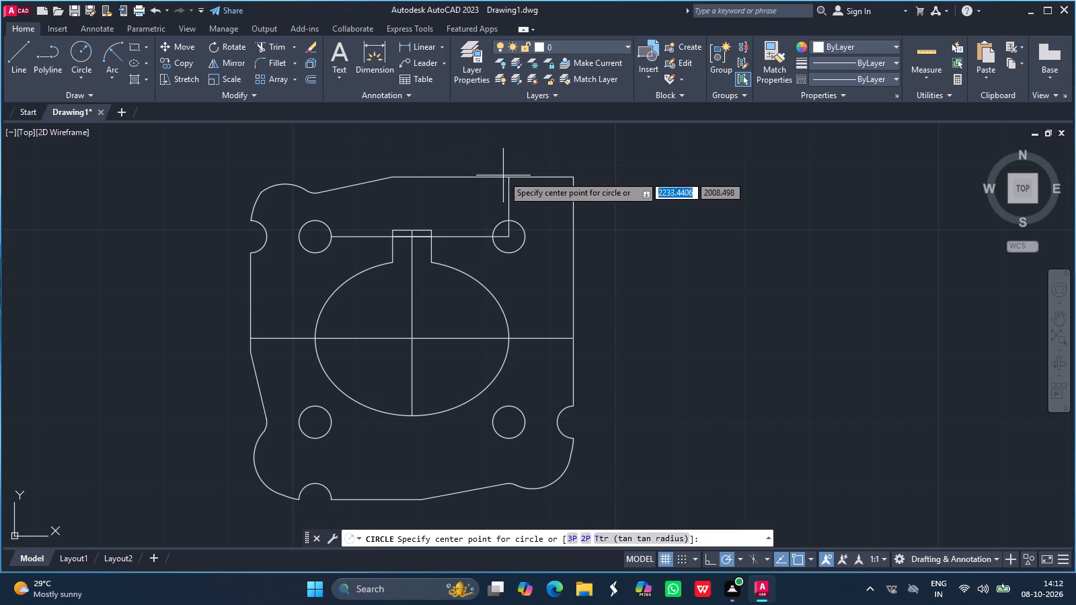
{"action": "left_click_drag", "start_coordinate": [508, 176], "coordinate": [491, 155]}
{"action": "type", "text": "2.5"}
{"action": "key", "text": "Return"}
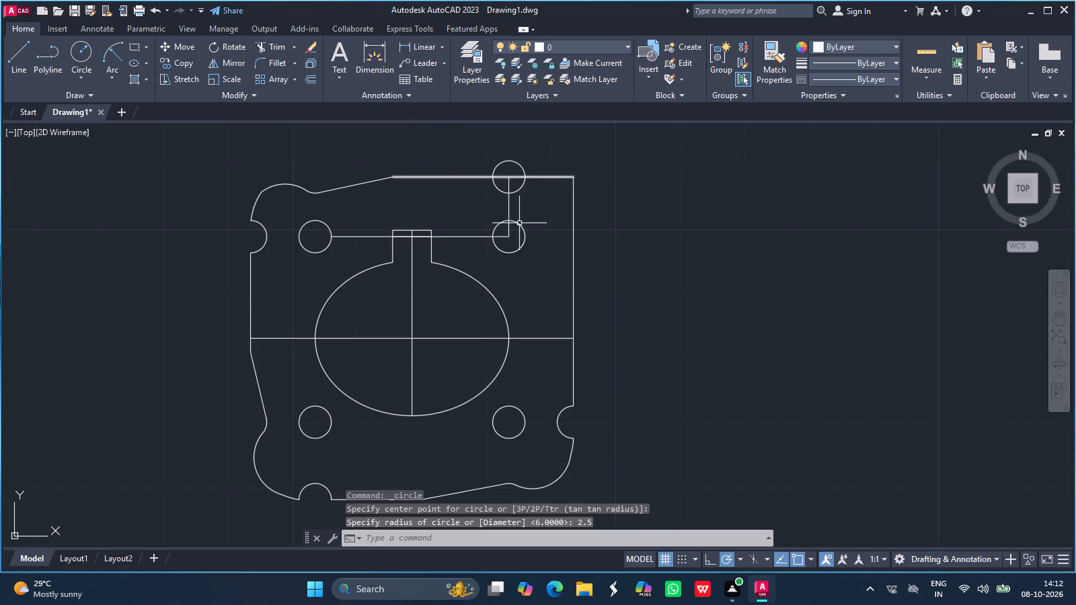
Draw a 10-long horizontal line from the upper-right hole's centre to the plate's right edge.
{"action": "left_click", "coordinate": [79, 48]}
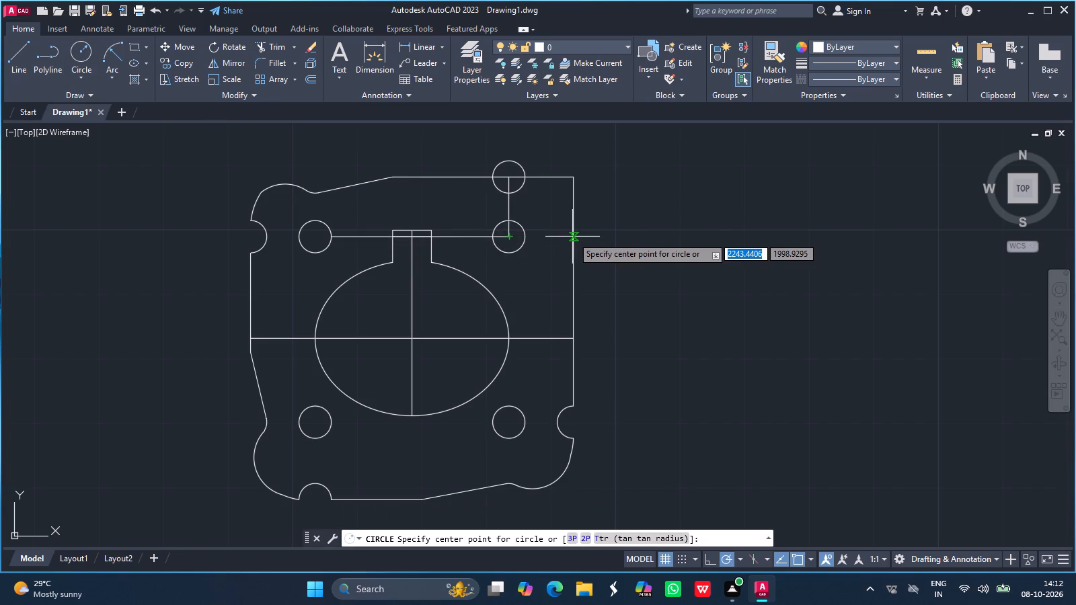
{"action": "left_click", "coordinate": [15, 52]}
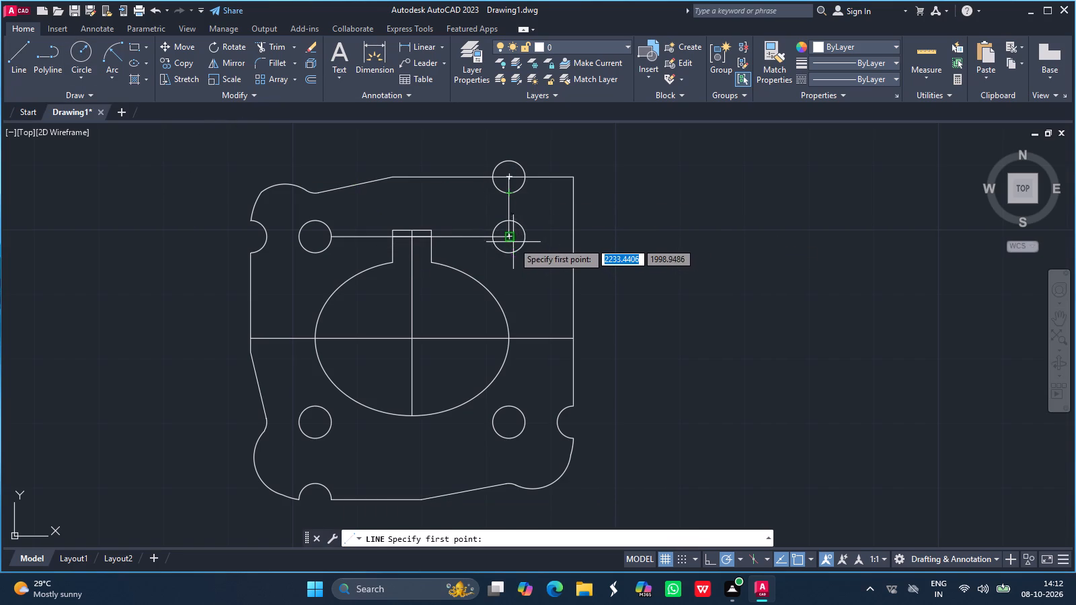
{"action": "left_click_drag", "start_coordinate": [511, 237], "coordinate": [569, 237]}
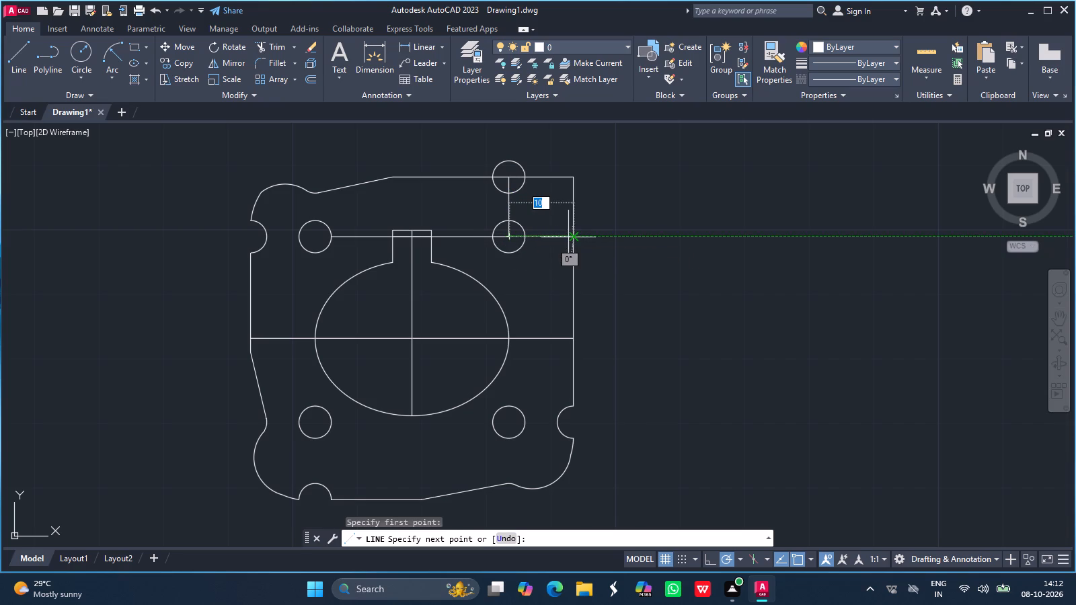
{"action": "left_click_drag", "start_coordinate": [569, 237], "coordinate": [570, 237]}
{"action": "left_click", "coordinate": [570, 237]}
{"action": "key", "text": "Return"}
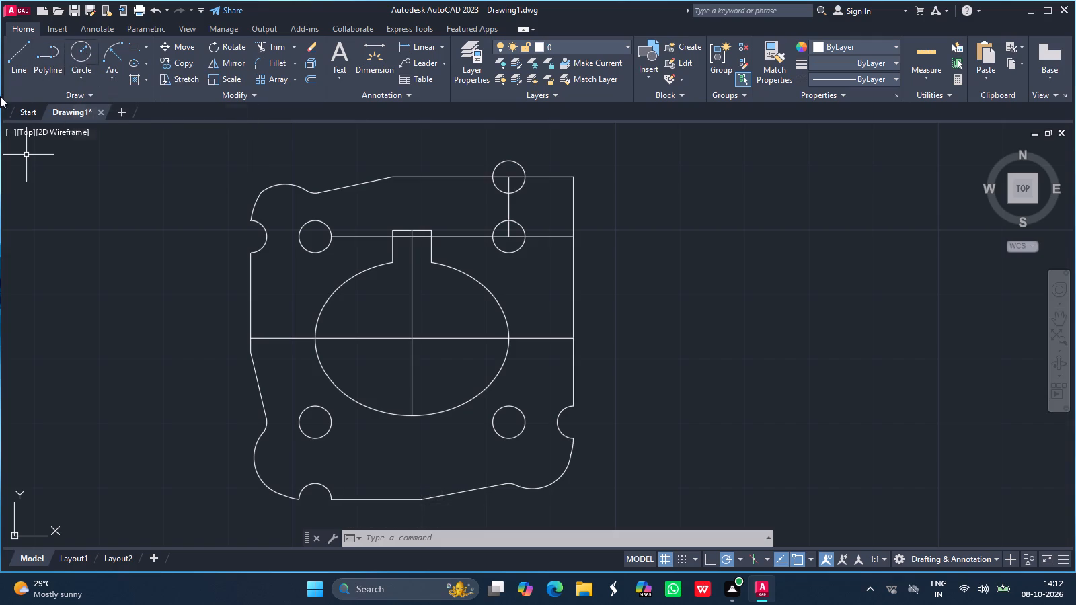
Draw a radius-2.5 circle centred where the new horizontal line meets the right edge.
{"action": "left_click", "coordinate": [76, 51]}
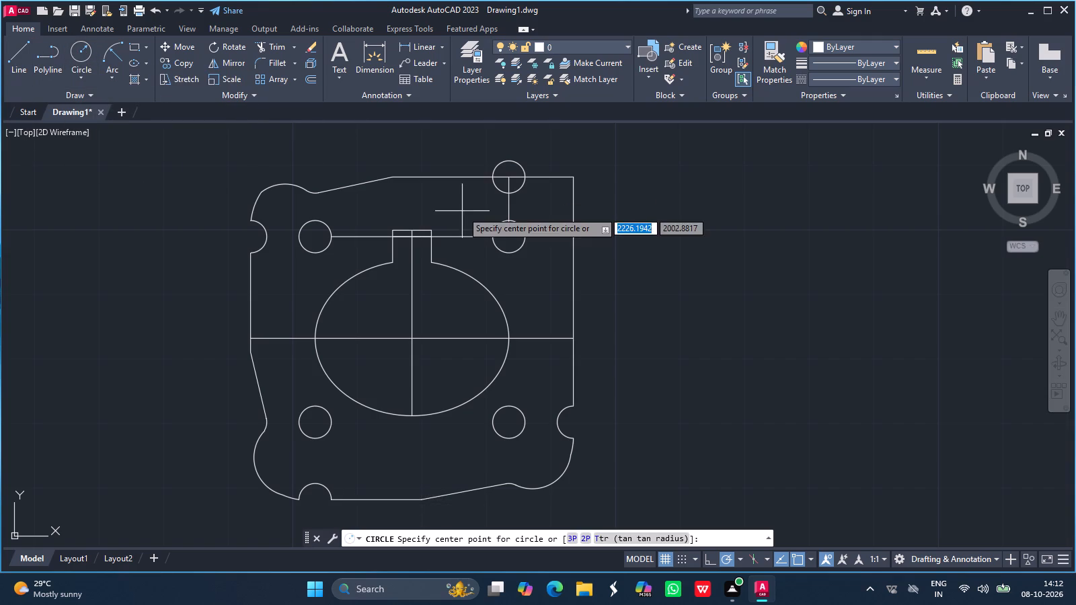
{"action": "left_click_drag", "start_coordinate": [573, 237], "coordinate": [557, 225]}
{"action": "type", "text": "2.5"}
{"action": "key", "text": "Return"}
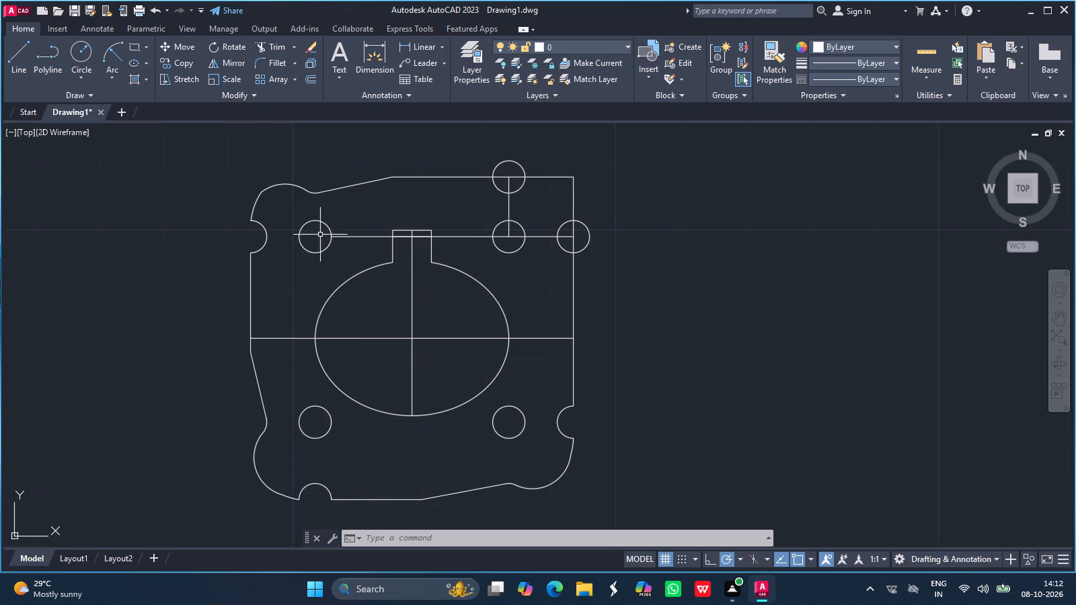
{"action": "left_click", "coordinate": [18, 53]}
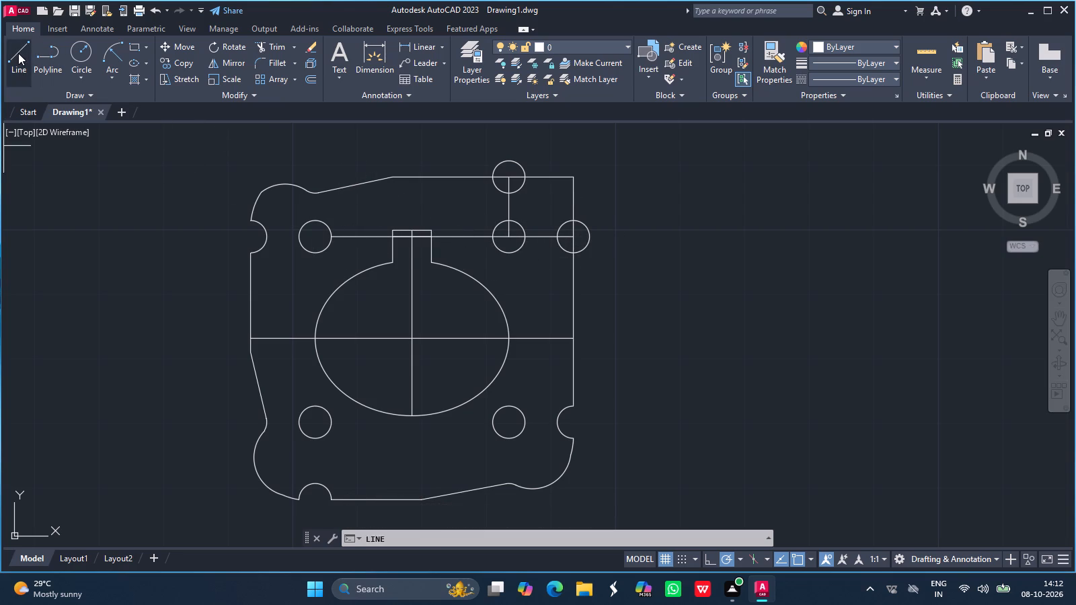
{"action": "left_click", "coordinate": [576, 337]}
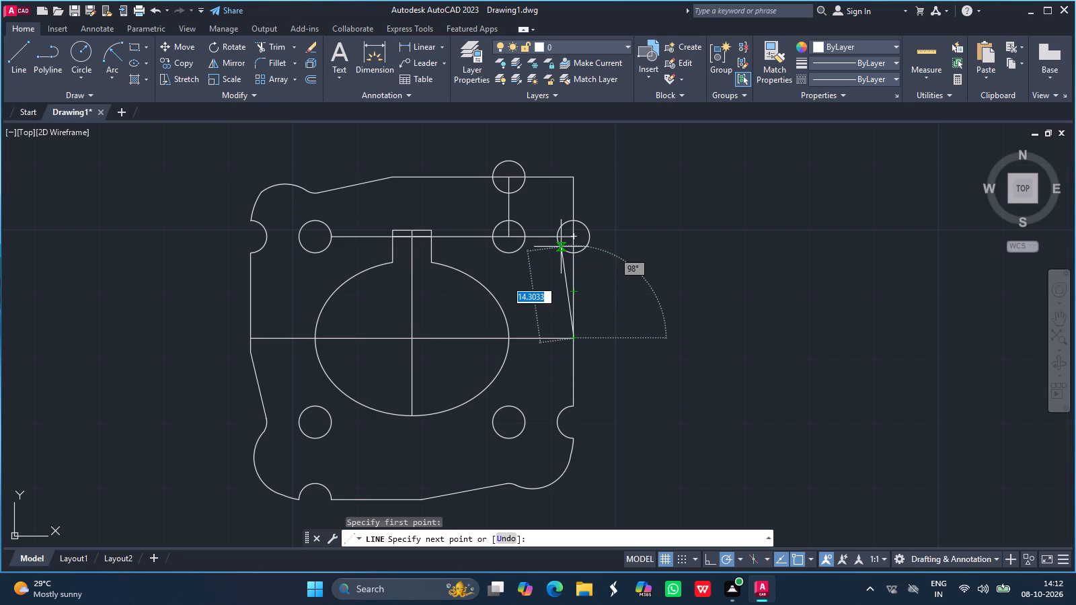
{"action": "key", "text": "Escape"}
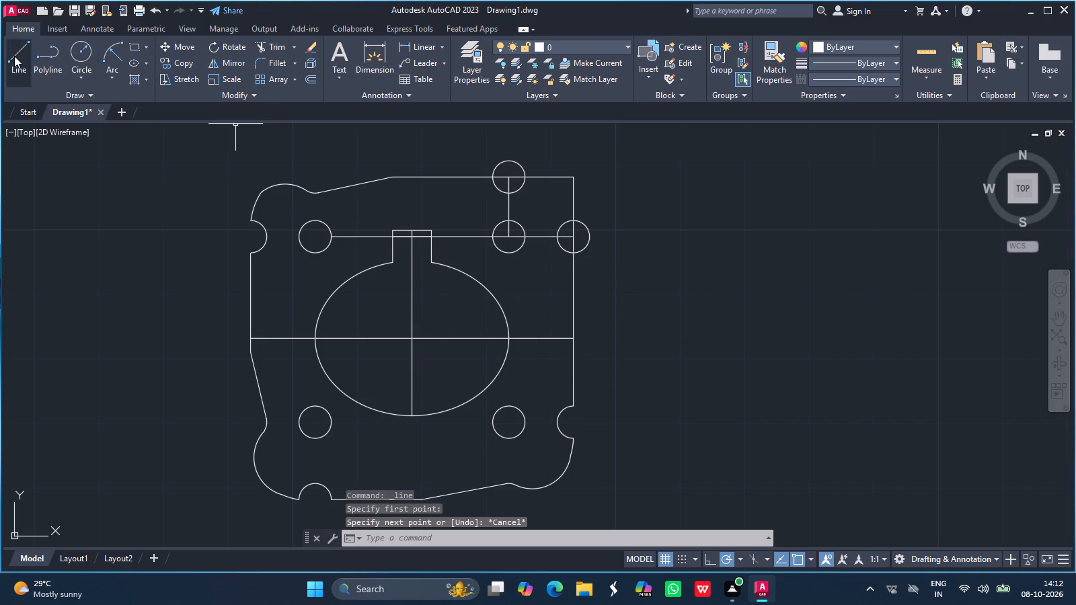
Draw a slanted line from the right edge, just above the horizontal centreline, up to the inner side of the right-edge circle.
{"action": "left_click", "coordinate": [14, 56]}
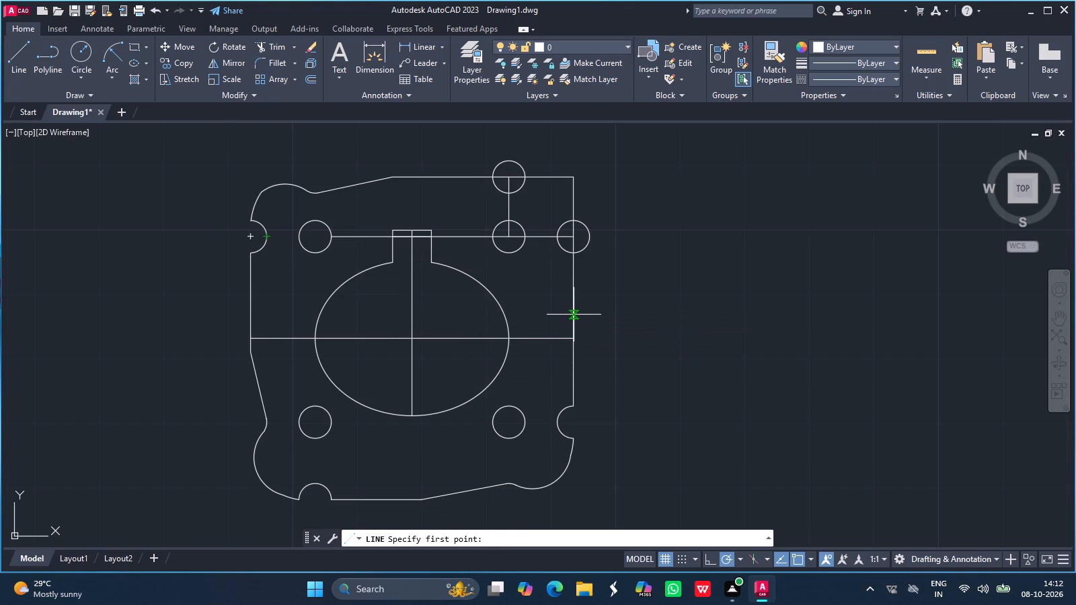
{"action": "left_click_drag", "start_coordinate": [574, 315], "coordinate": [558, 241]}
{"action": "left_click", "coordinate": [558, 241]}
{"action": "key", "text": "Return"}
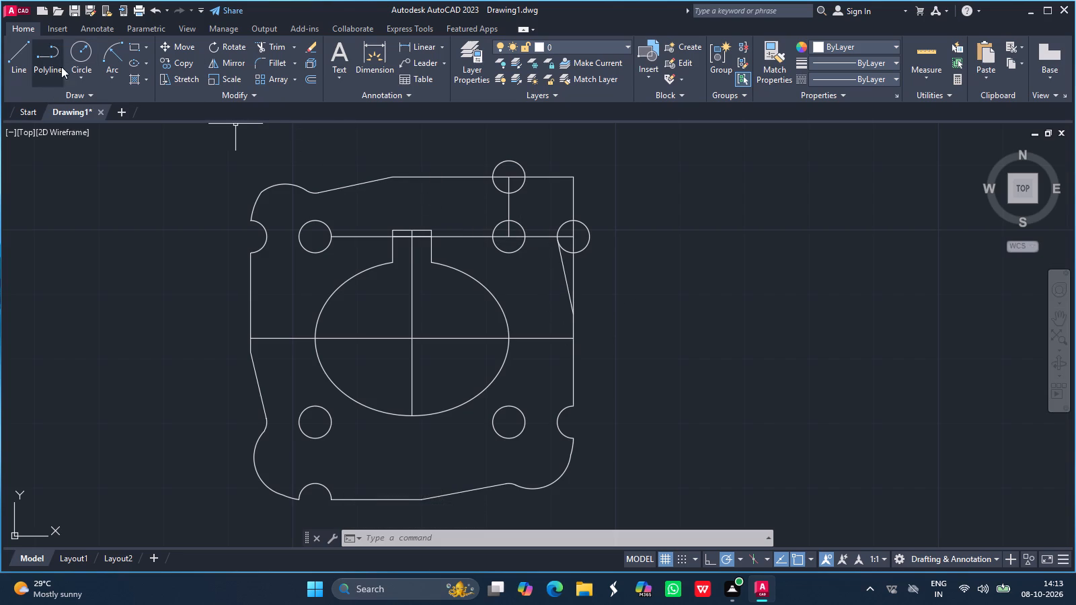
Draw a radius-6 circle in the empty space to the right of the plate.
{"action": "left_click", "coordinate": [85, 46]}
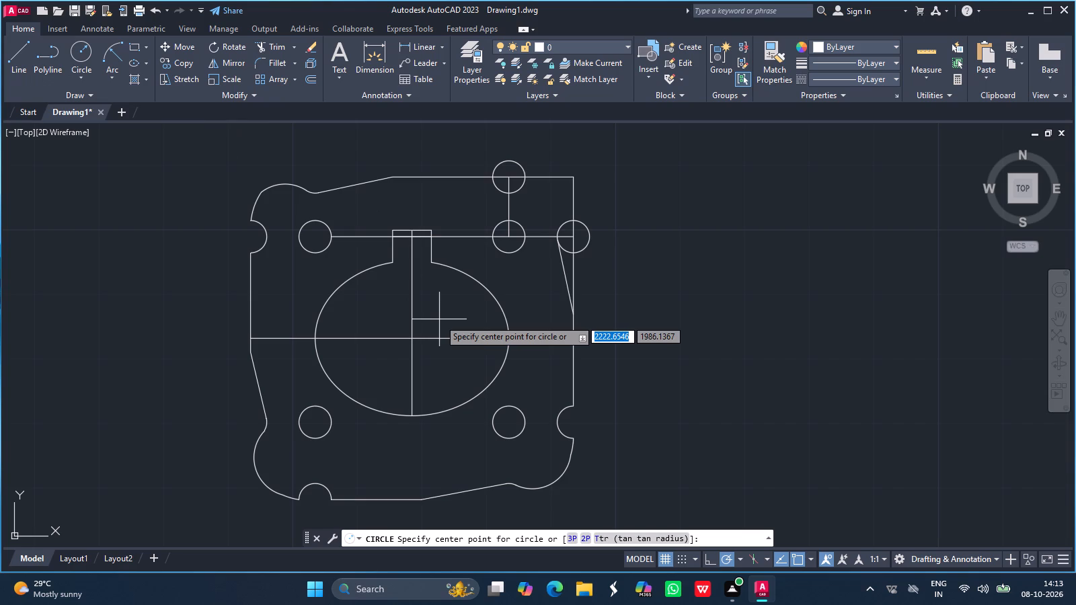
{"action": "left_click_drag", "start_coordinate": [687, 344], "coordinate": [670, 280]}
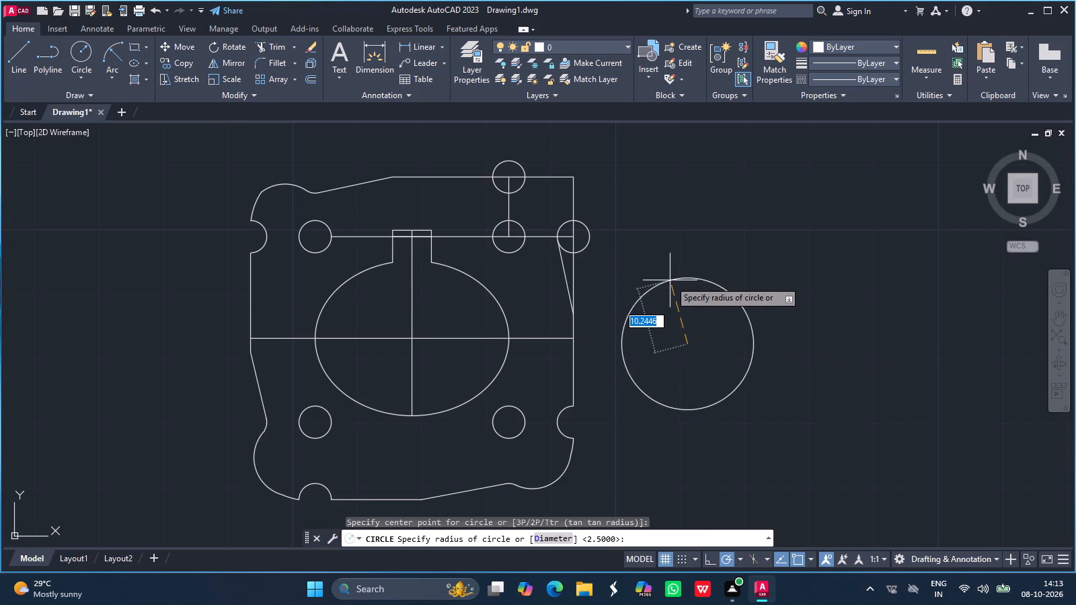
{"action": "key", "text": "6"}
{"action": "key", "text": "Return"}
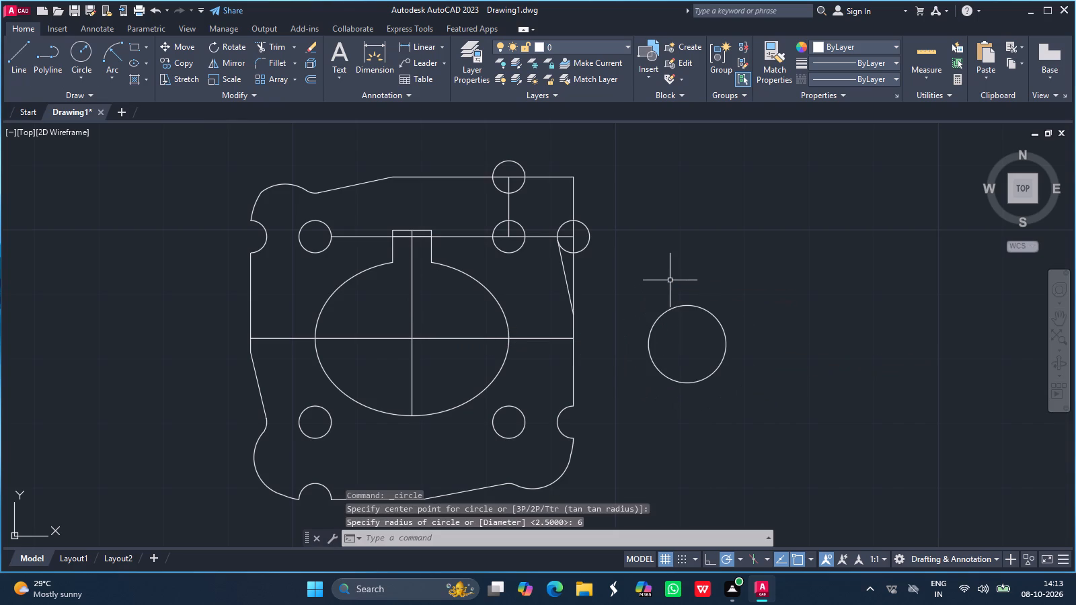
Move the radius-6 circle by its centre into the plate's upper-right corner, between the top-edge and right-edge circles.
{"action": "left_click", "coordinate": [695, 307]}
{"action": "type", "text": "move"}
{"action": "key", "text": "Return"}
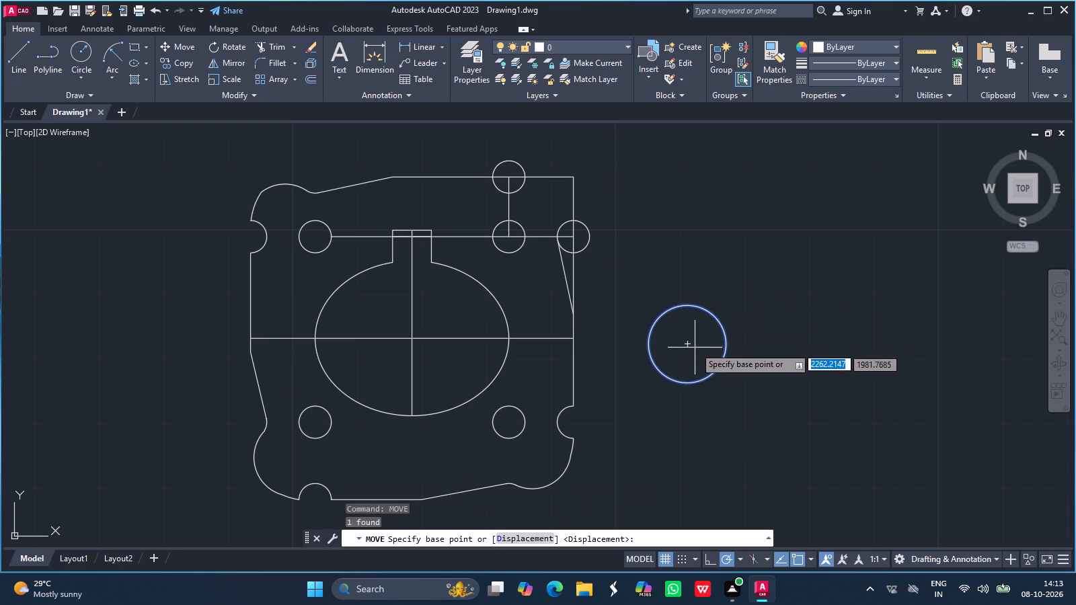
{"action": "left_click", "coordinate": [691, 343]}
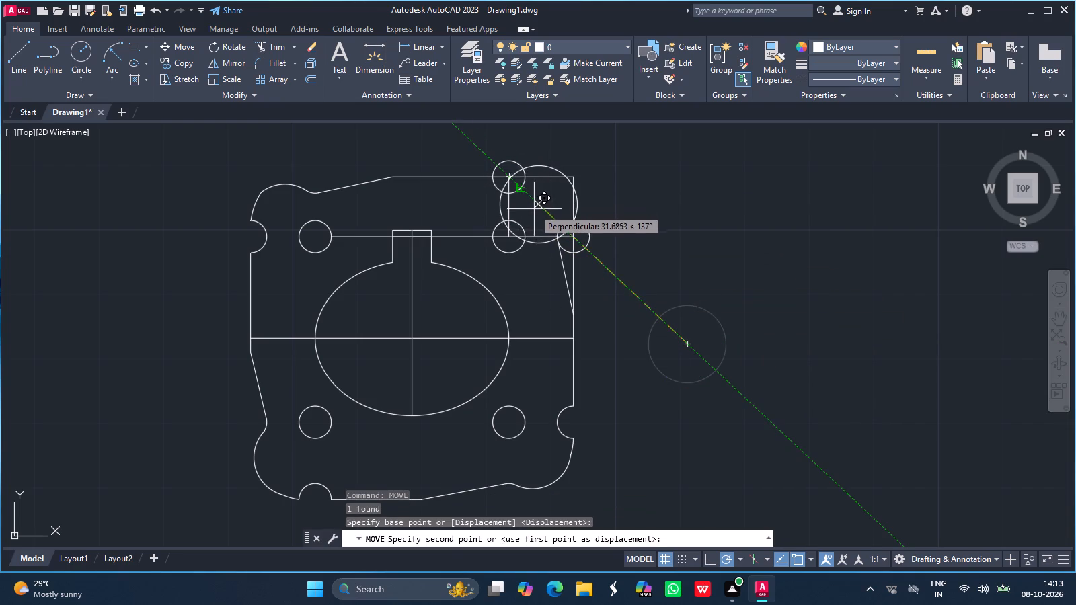
{"action": "scroll", "coordinate": [529, 220], "scroll_direction": "up", "scroll_amount": 1, "text": "ctrl"}
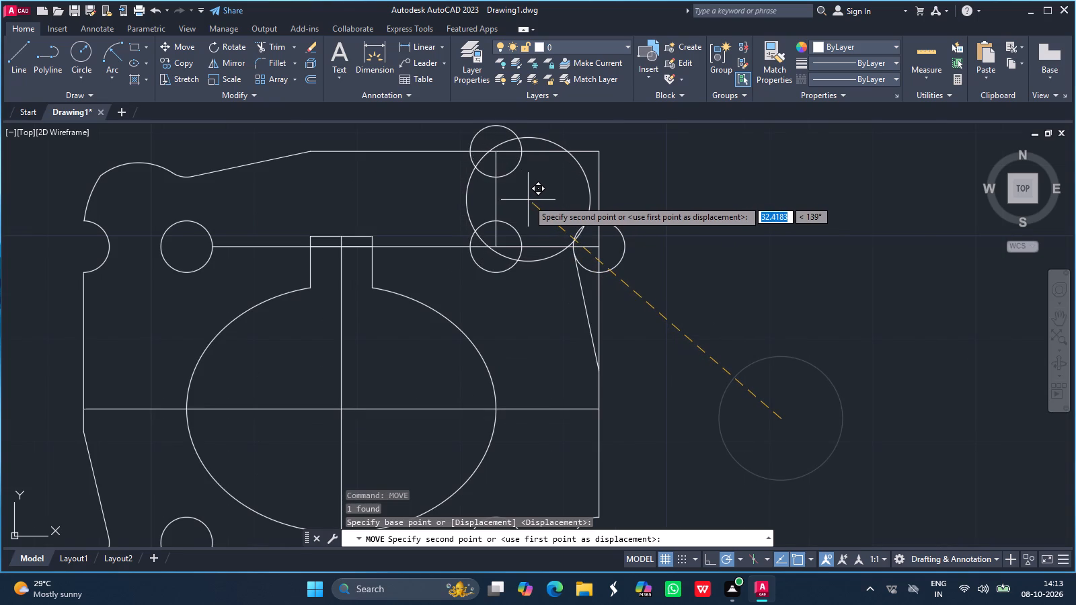
{"action": "left_click", "coordinate": [528, 196]}
Move the radius-6 circle about 1 unit diagonally down and left, away from the plate's upper-right corner.
{"action": "scroll", "coordinate": [528, 196], "scroll_direction": "up", "scroll_amount": 2, "text": "ctrl"}
{"action": "scroll", "coordinate": [528, 196], "scroll_direction": "down", "scroll_amount": 2, "text": "ctrl"}
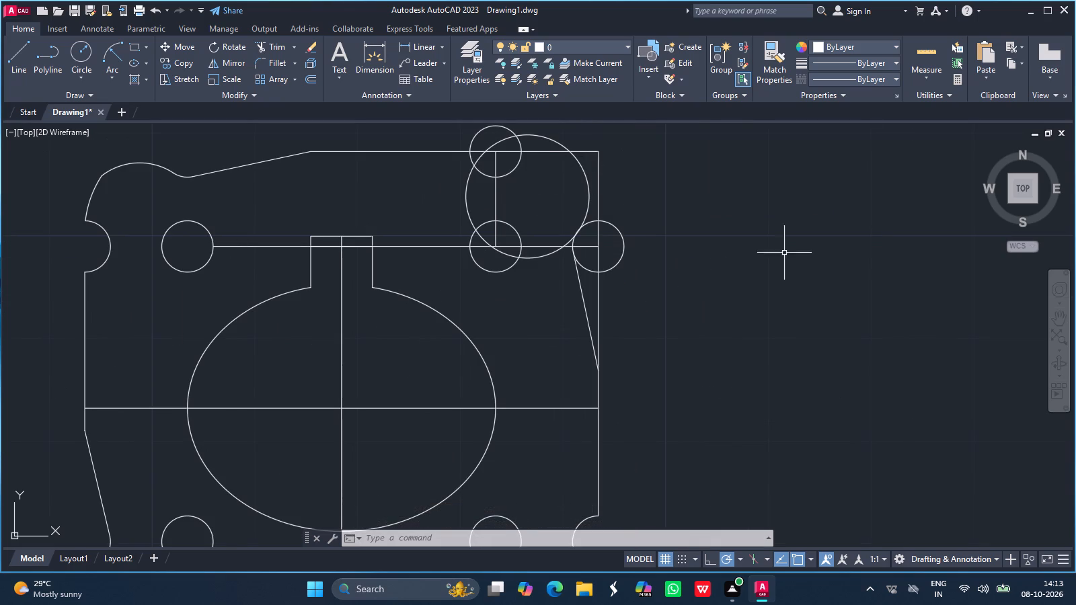
{"action": "left_click", "coordinate": [1066, 315]}
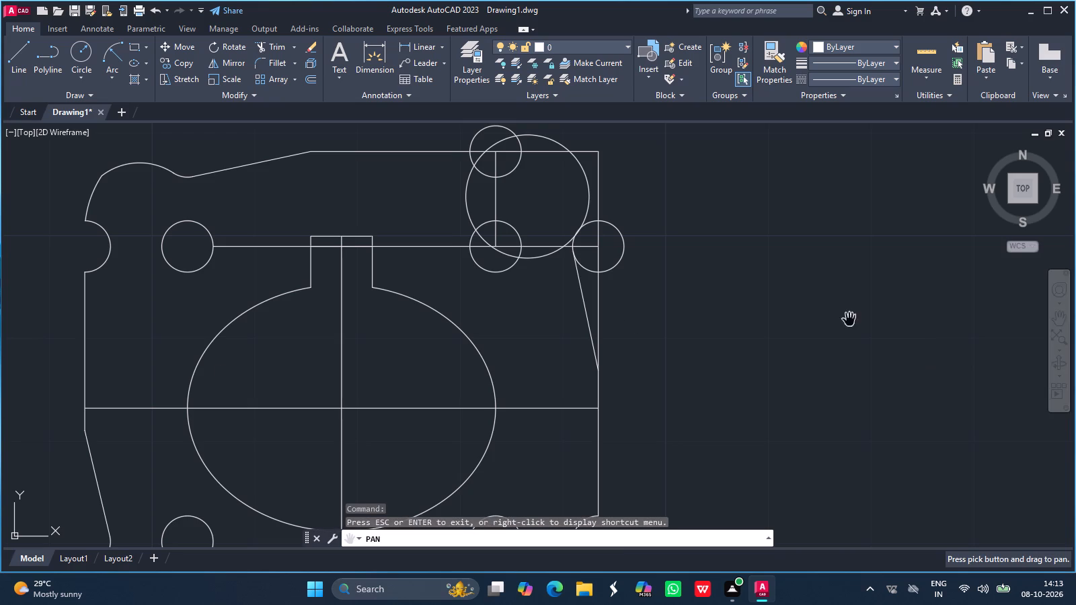
{"action": "left_click_drag", "start_coordinate": [356, 345], "coordinate": [200, 426]}
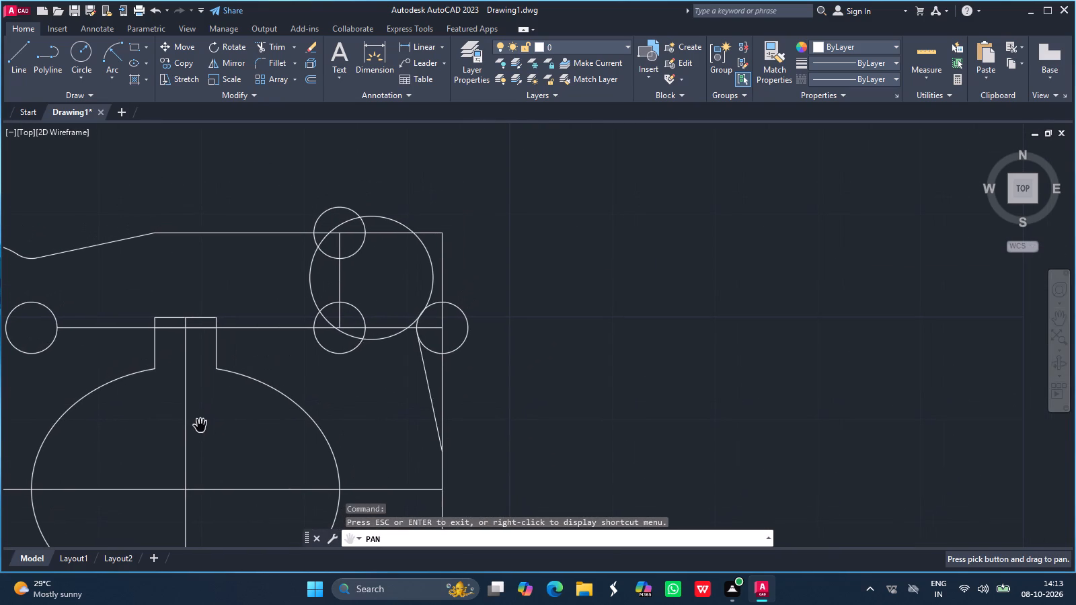
{"action": "key", "text": "Escape"}
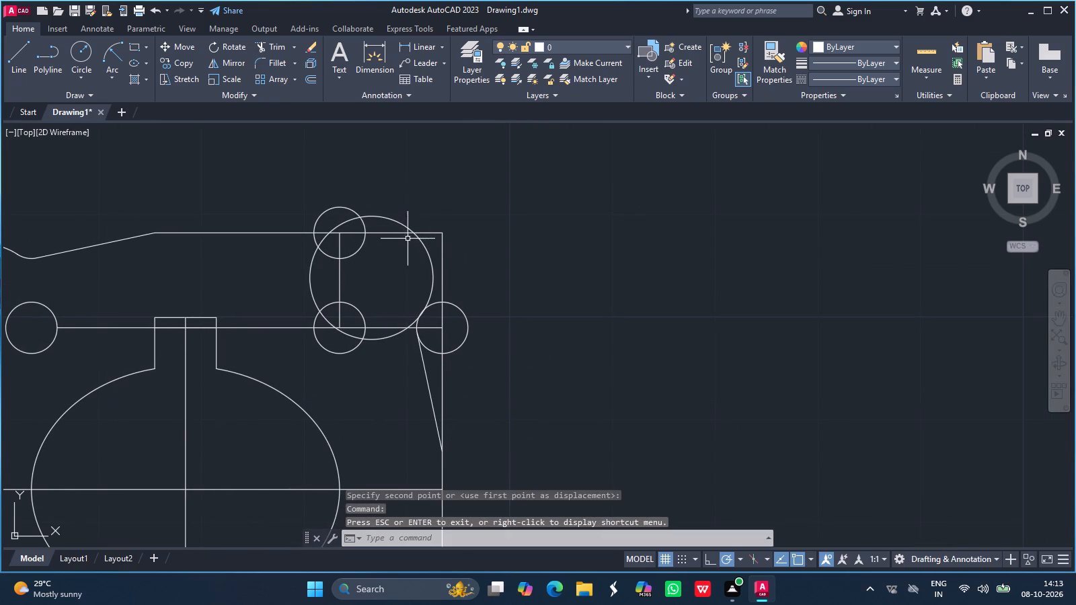
{"action": "left_click", "coordinate": [420, 238]}
{"action": "type", "text": "move"}
{"action": "key", "text": "Return"}
{"action": "scroll", "coordinate": [420, 238], "scroll_direction": "up", "scroll_amount": 2, "text": "ctrl"}
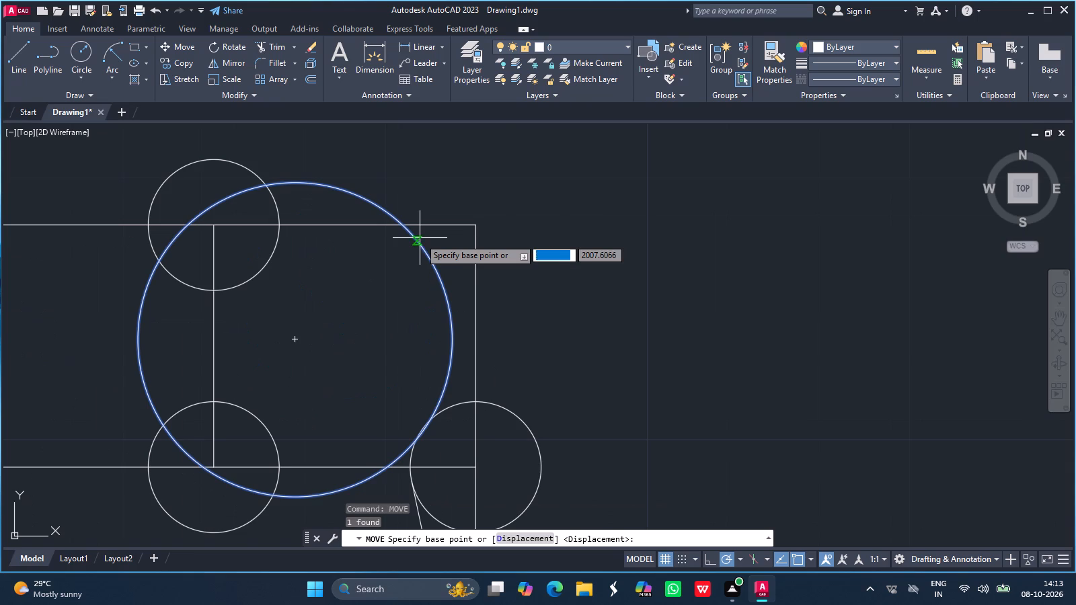
{"action": "left_click_drag", "start_coordinate": [417, 241], "coordinate": [409, 252]}
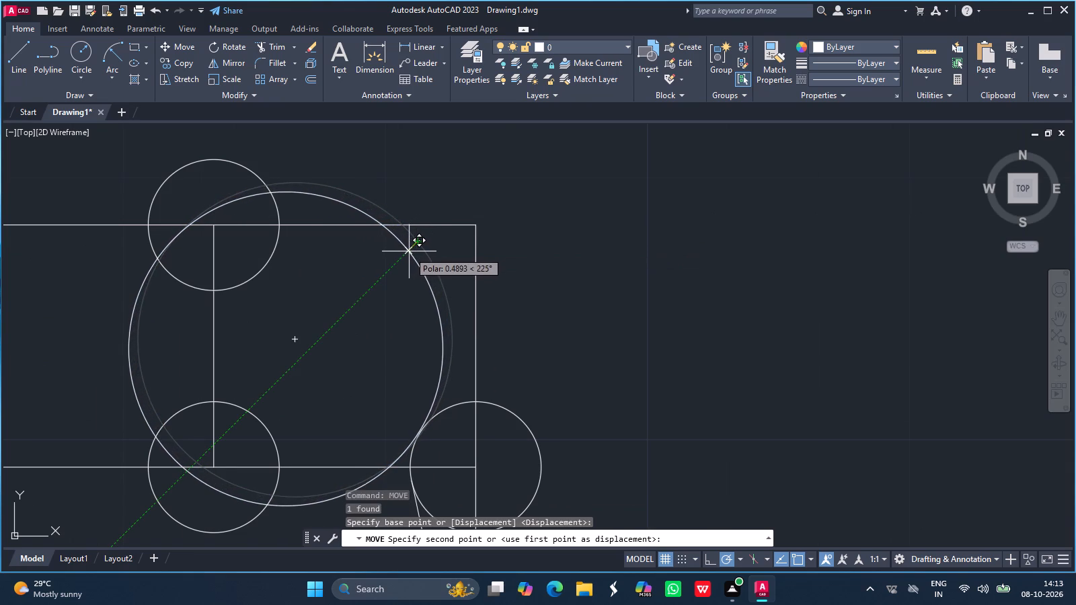
{"action": "left_click_drag", "start_coordinate": [409, 252], "coordinate": [398, 274]}
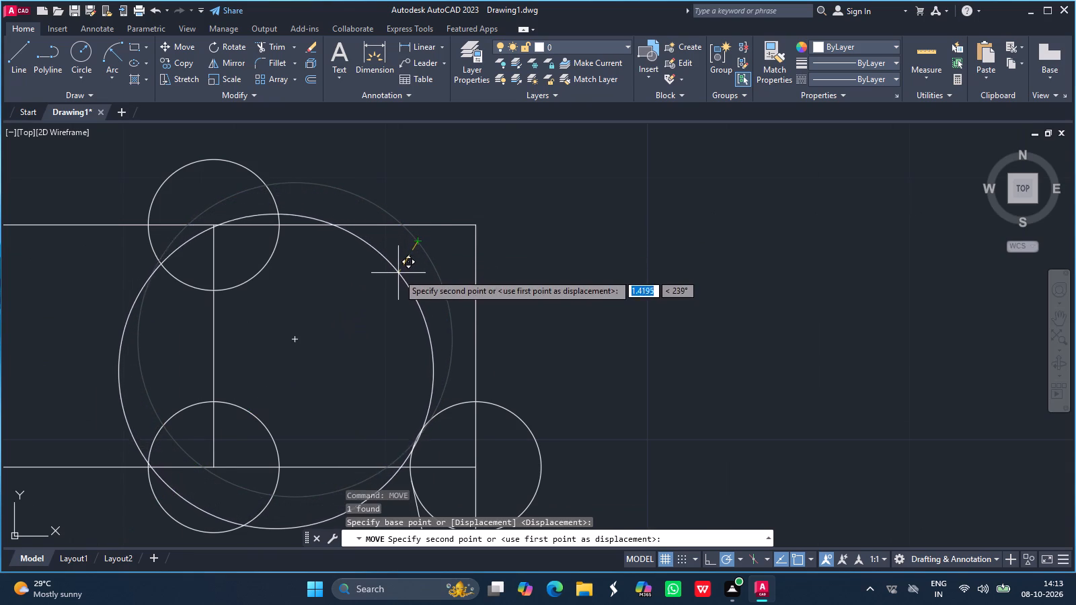
{"action": "left_click_drag", "start_coordinate": [398, 274], "coordinate": [393, 286]}
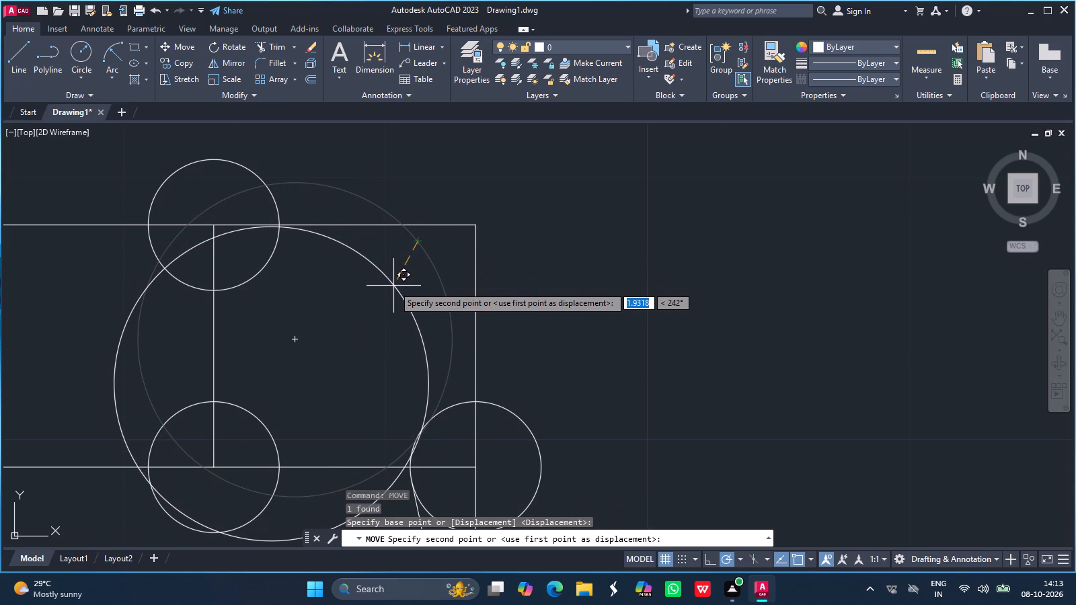
{"action": "left_click_drag", "start_coordinate": [393, 286], "coordinate": [399, 280]}
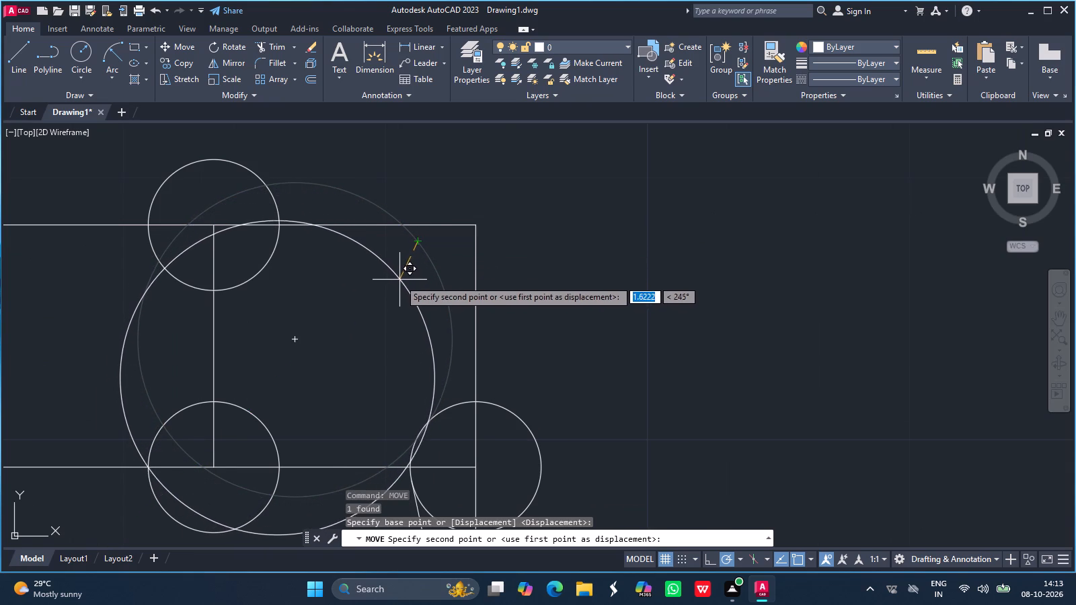
{"action": "left_click_drag", "start_coordinate": [399, 280], "coordinate": [403, 272]}
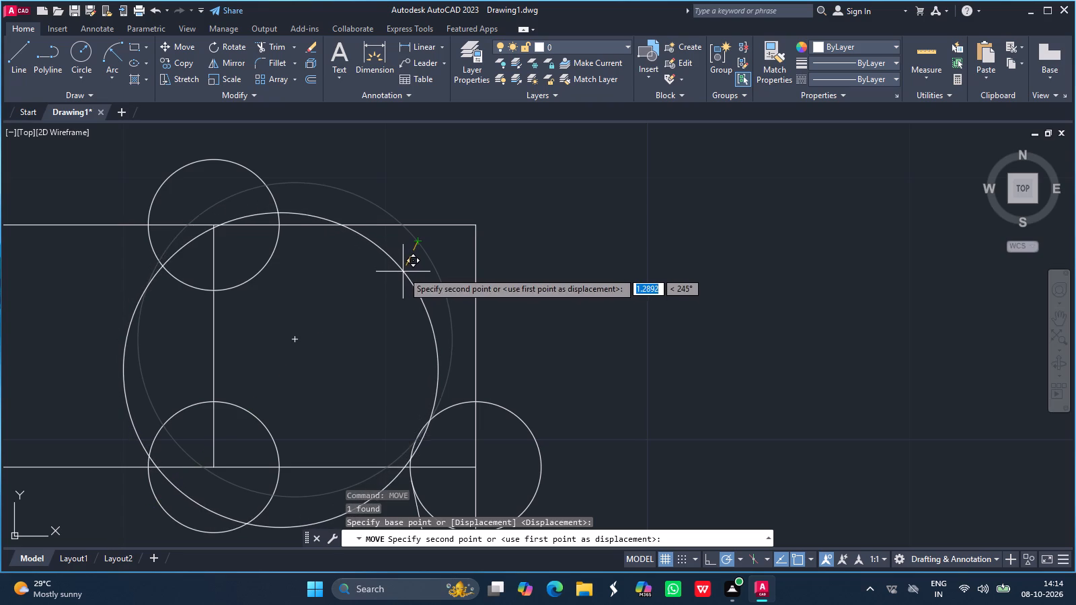
{"action": "left_click_drag", "start_coordinate": [403, 272], "coordinate": [401, 269]}
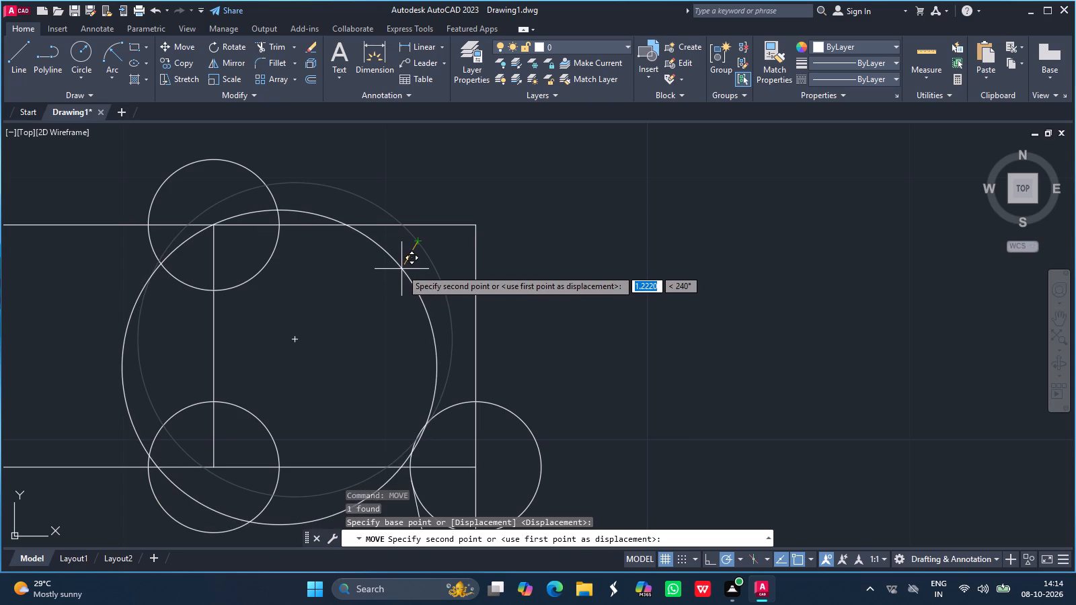
{"action": "left_click_drag", "start_coordinate": [401, 269], "coordinate": [403, 264]}
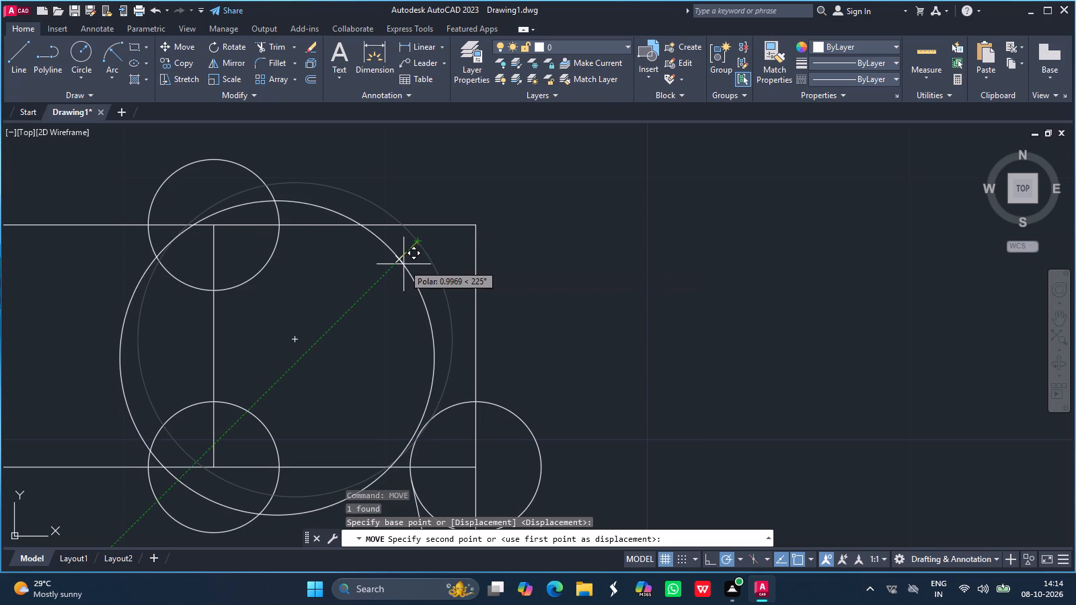
{"action": "left_click_drag", "start_coordinate": [403, 264], "coordinate": [403, 264]}
{"action": "left_click", "coordinate": [403, 264]}
Move the radius-6 circle slightly toward the right-edge circle, from a point on its outline onto that circle's outline.
{"action": "left_click", "coordinate": [407, 269]}
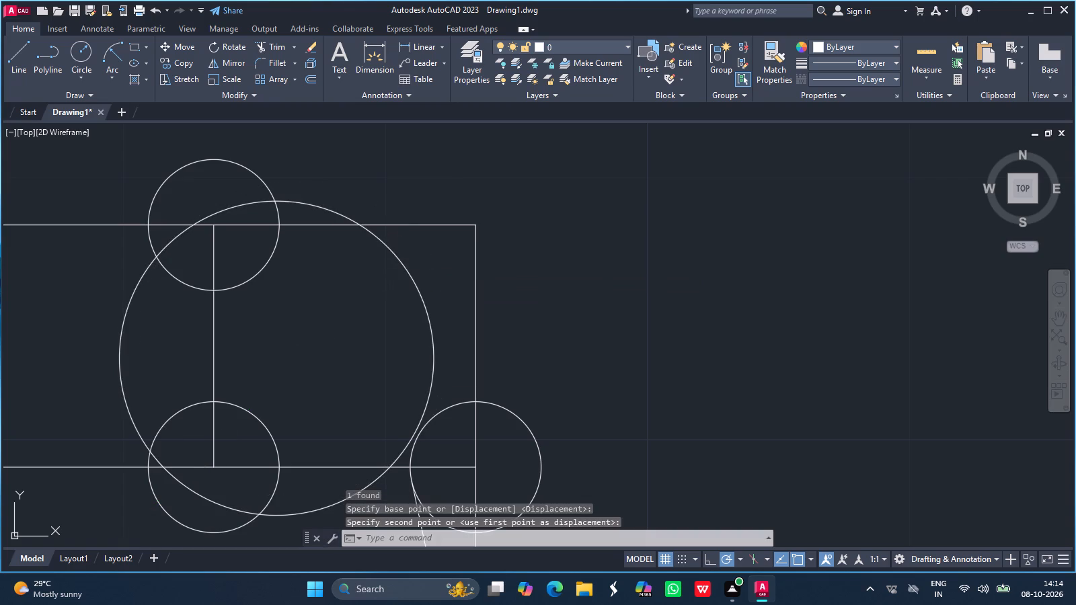
{"action": "type", "text": "move"}
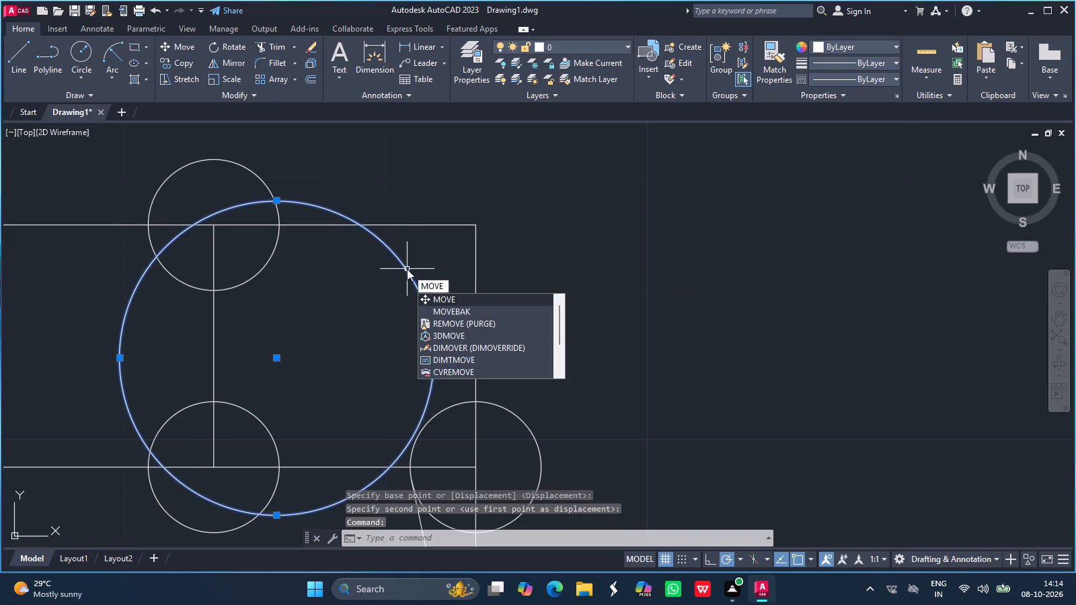
{"action": "key", "text": "Return"}
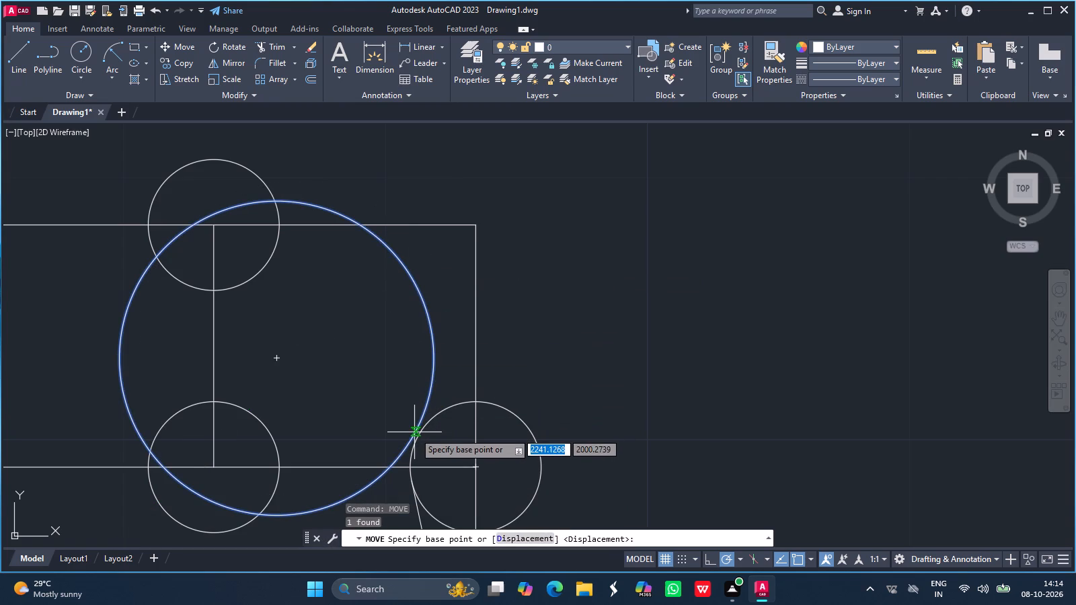
{"action": "left_click", "coordinate": [414, 434]}
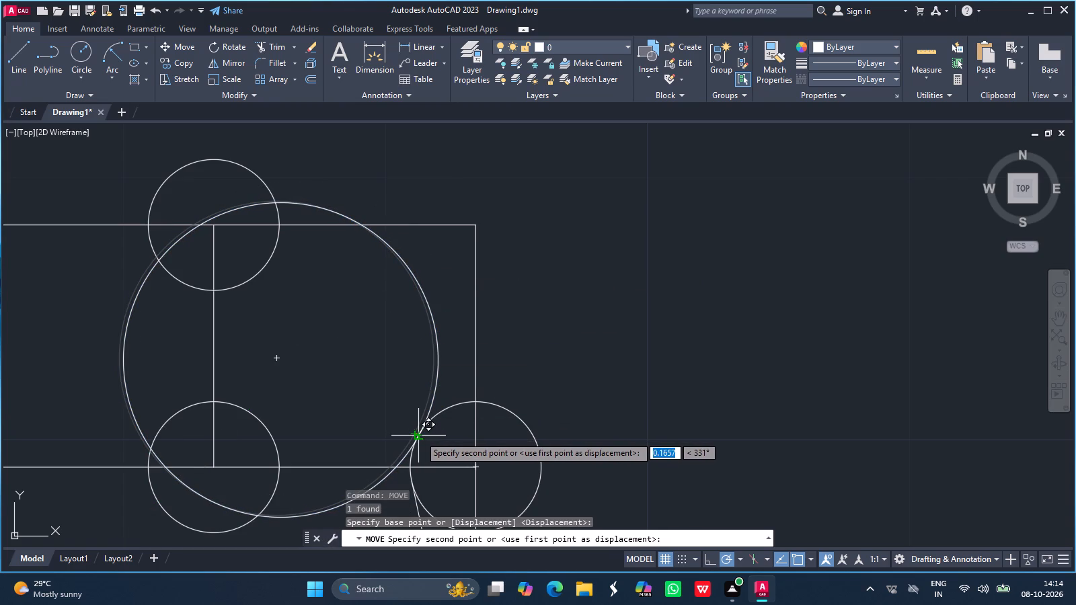
{"action": "left_click", "coordinate": [420, 436]}
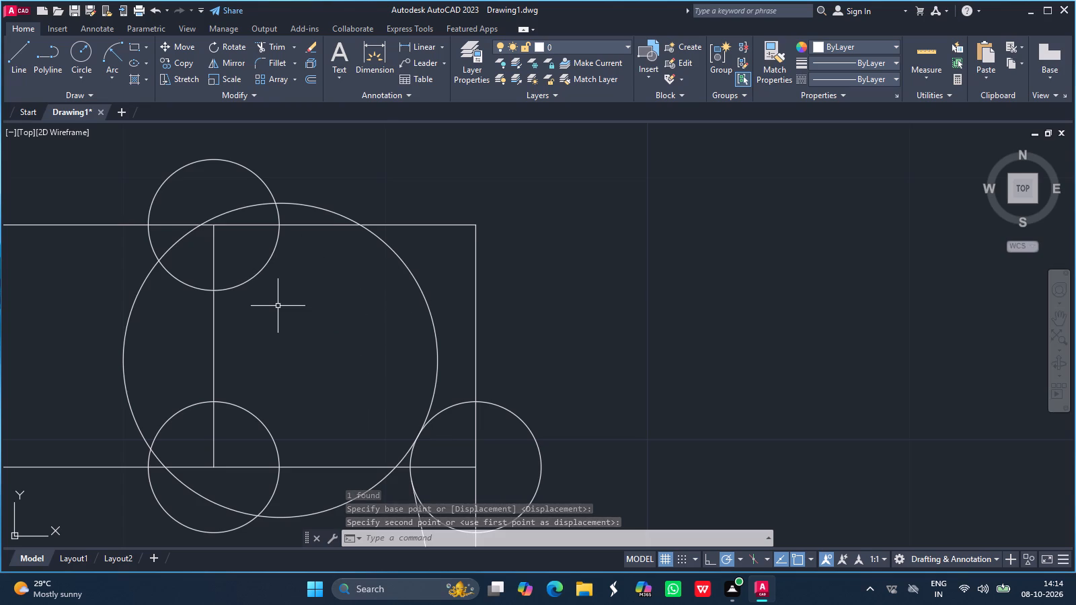
Move the radius-6 circle by its centre about 1.06 units down and slightly left, keeping it just below the plate's top edge.
{"action": "left_click", "coordinate": [295, 206]}
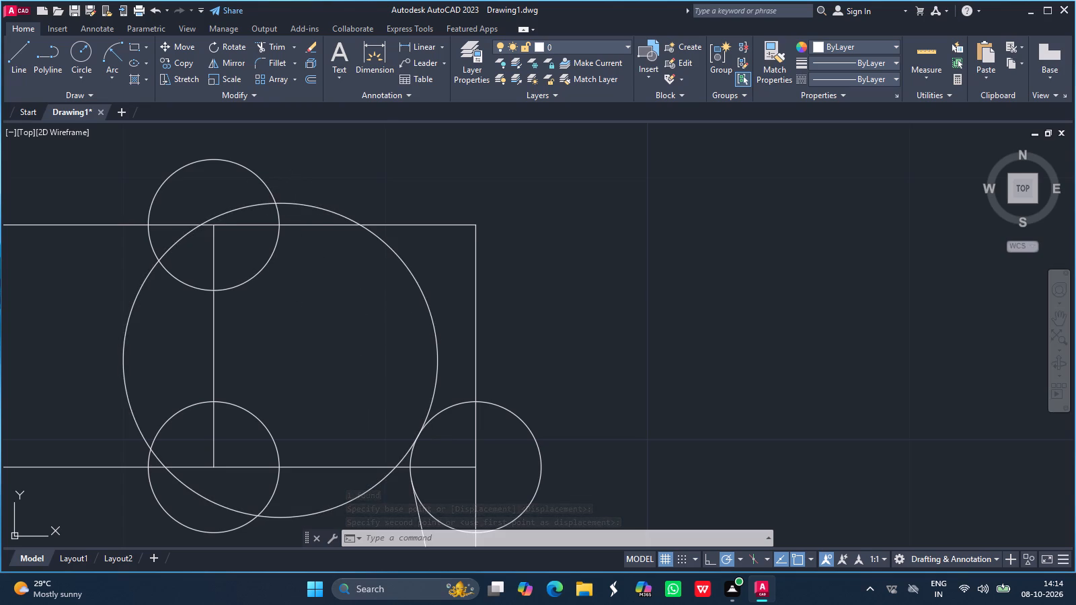
{"action": "type", "text": "move"}
{"action": "key", "text": "Return"}
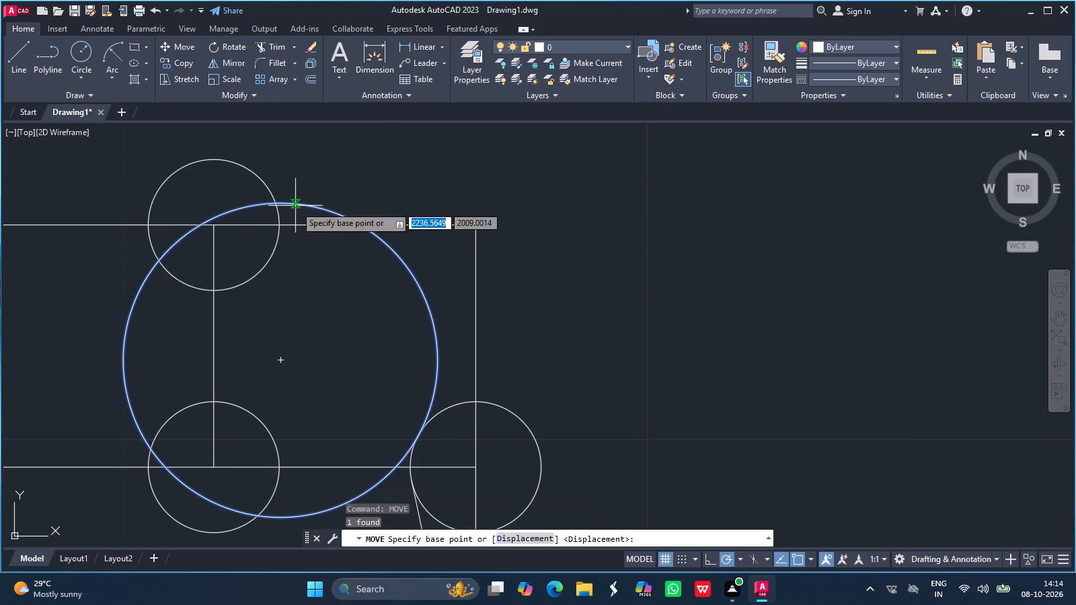
{"action": "left_click_drag", "start_coordinate": [281, 362], "coordinate": [271, 382]}
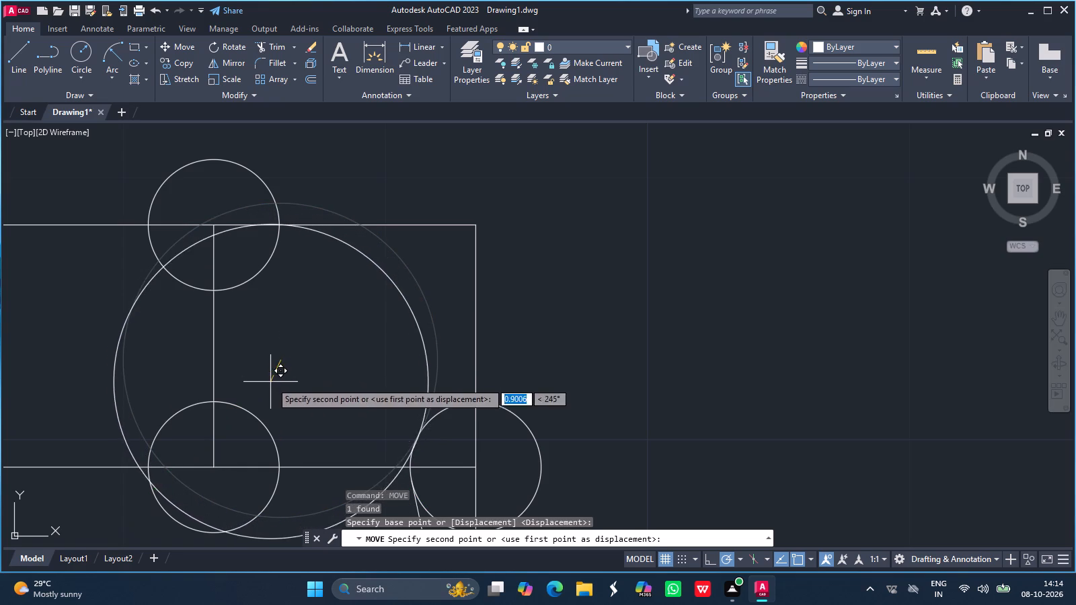
{"action": "left_click_drag", "start_coordinate": [271, 382], "coordinate": [270, 377]}
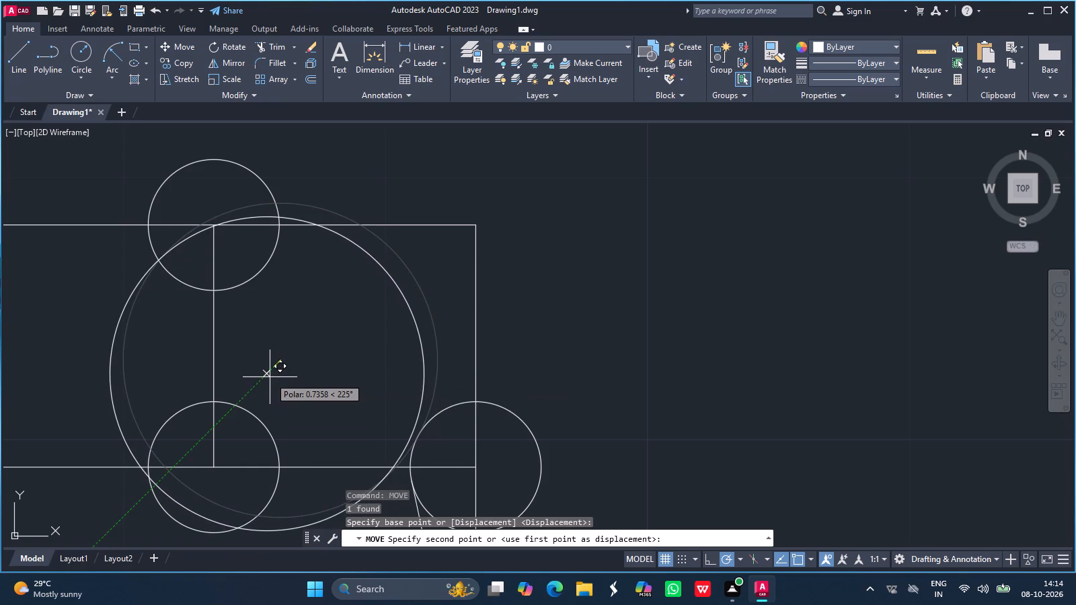
{"action": "left_click_drag", "start_coordinate": [270, 377], "coordinate": [268, 385]}
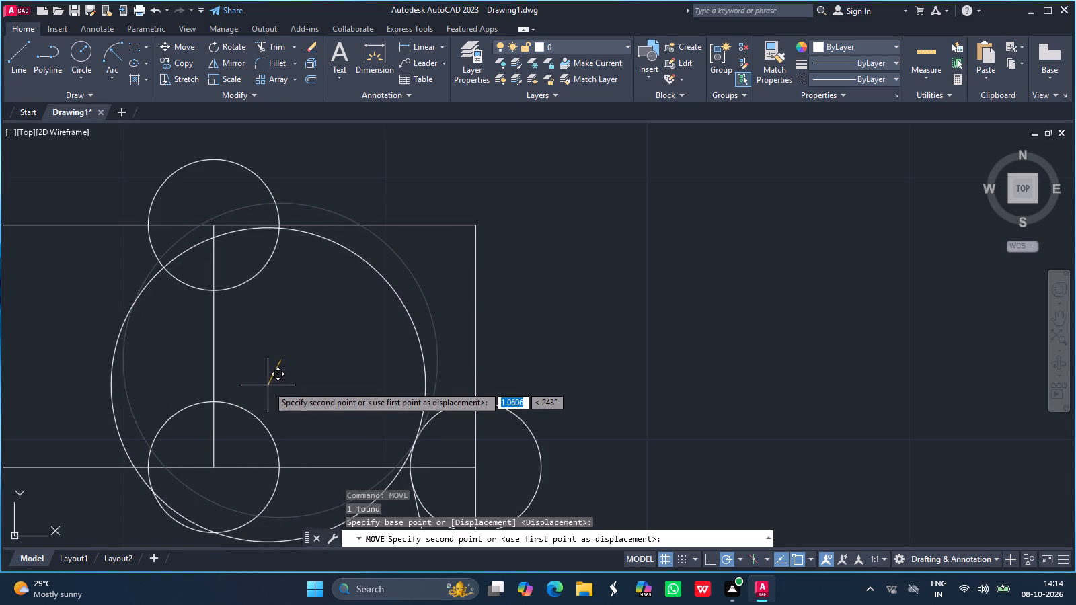
{"action": "left_click", "coordinate": [268, 385]}
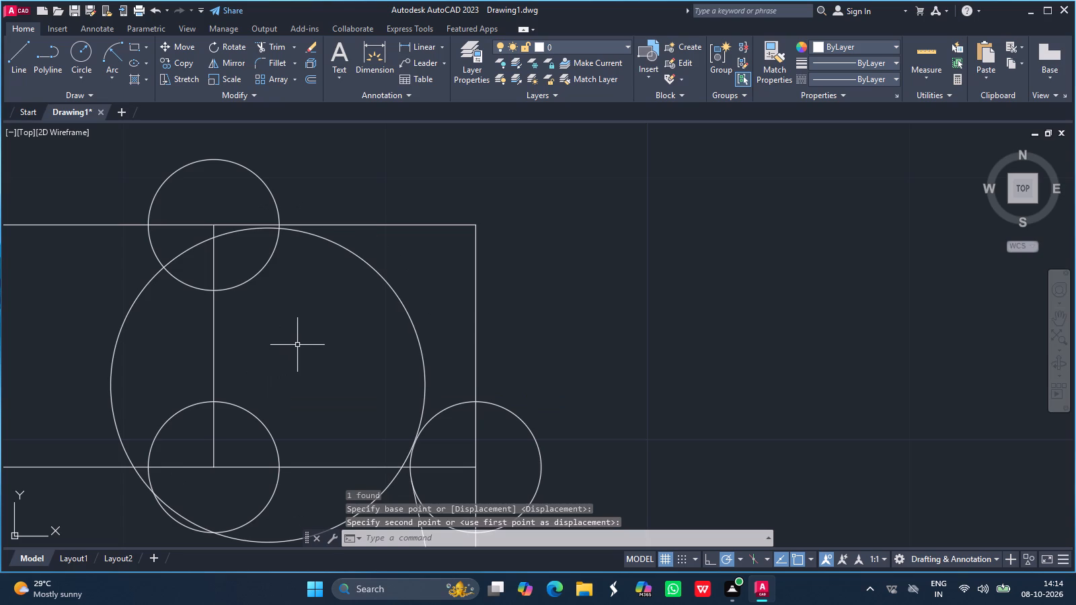
Trim the radius-6 circle to the corner arc between the top-edge circle and the horizontal line through the right-edge circle's centre.
{"action": "scroll", "coordinate": [298, 345], "scroll_direction": "up", "scroll_amount": 2, "text": "ctrl"}
{"action": "scroll", "coordinate": [298, 345], "scroll_direction": "down", "scroll_amount": 2, "text": "ctrl"}
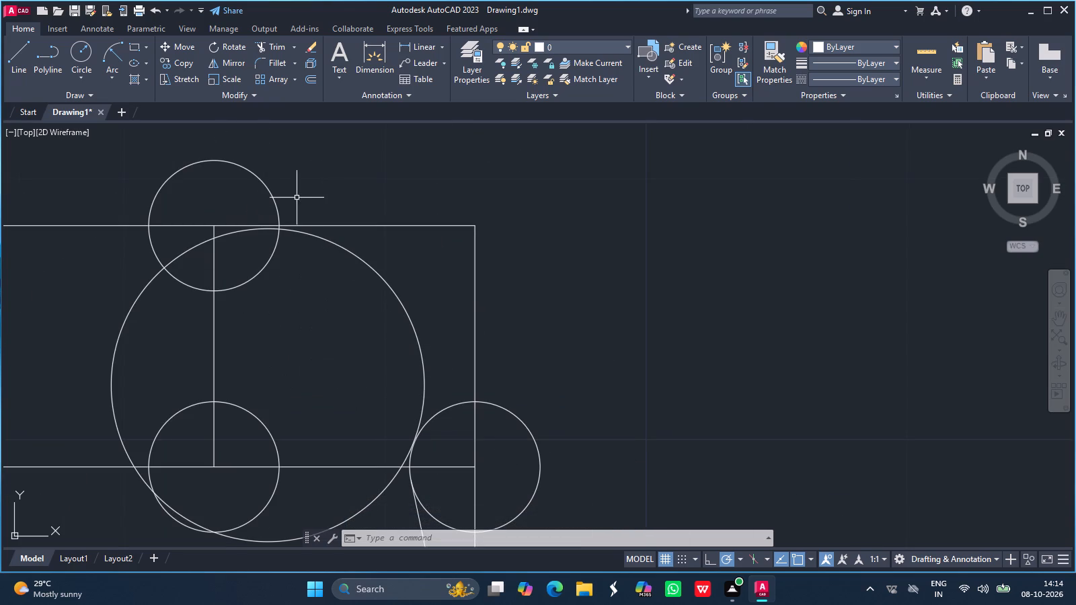
{"action": "left_click", "coordinate": [274, 41]}
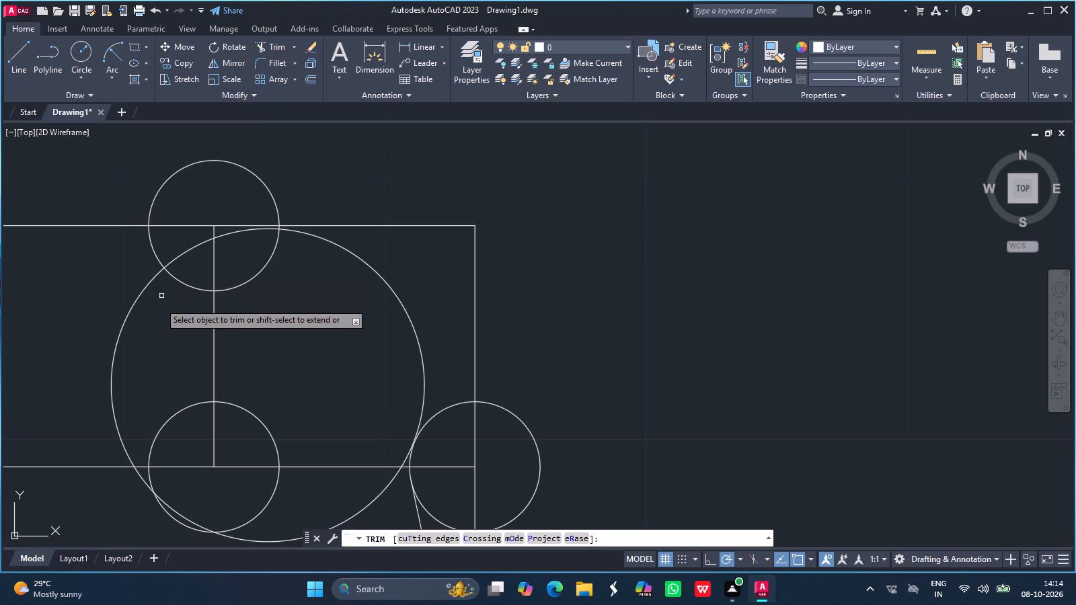
{"action": "left_click", "coordinate": [141, 292]}
{"action": "left_click", "coordinate": [190, 253]}
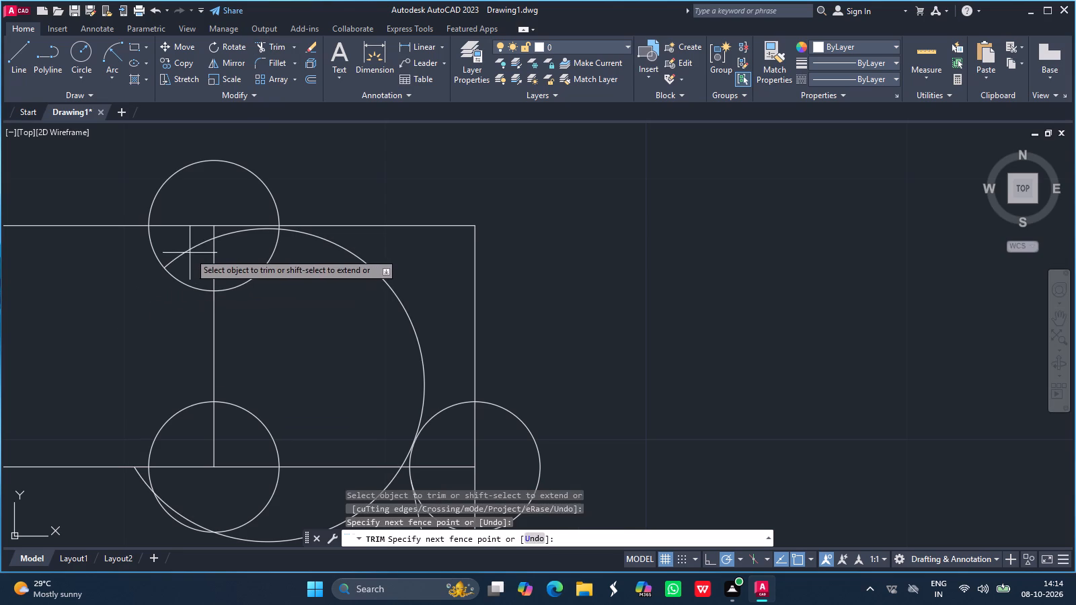
{"action": "left_click", "coordinate": [196, 241]}
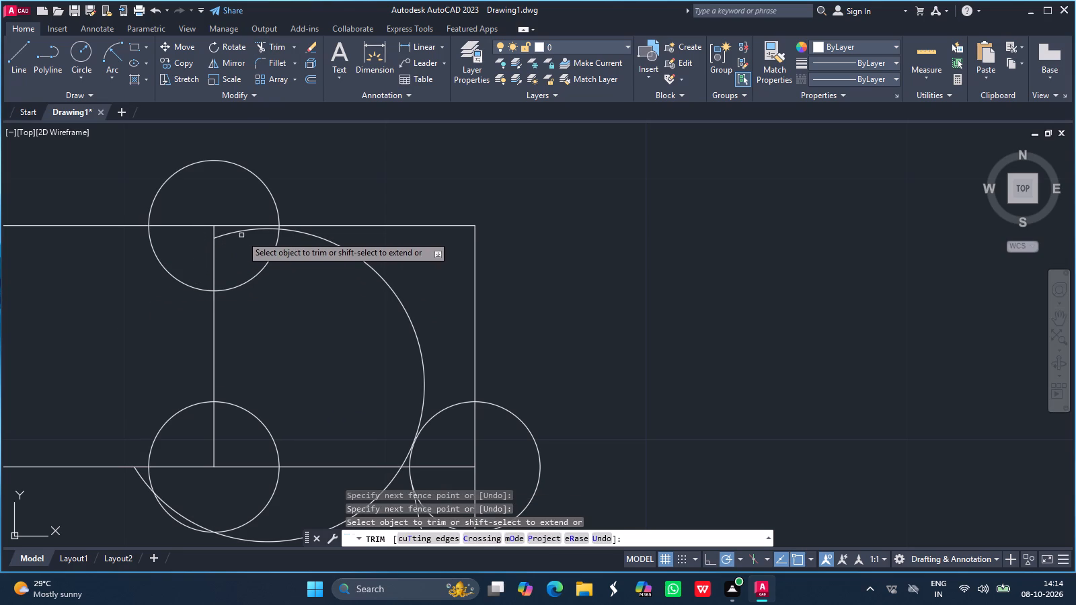
{"action": "left_click", "coordinate": [233, 234]}
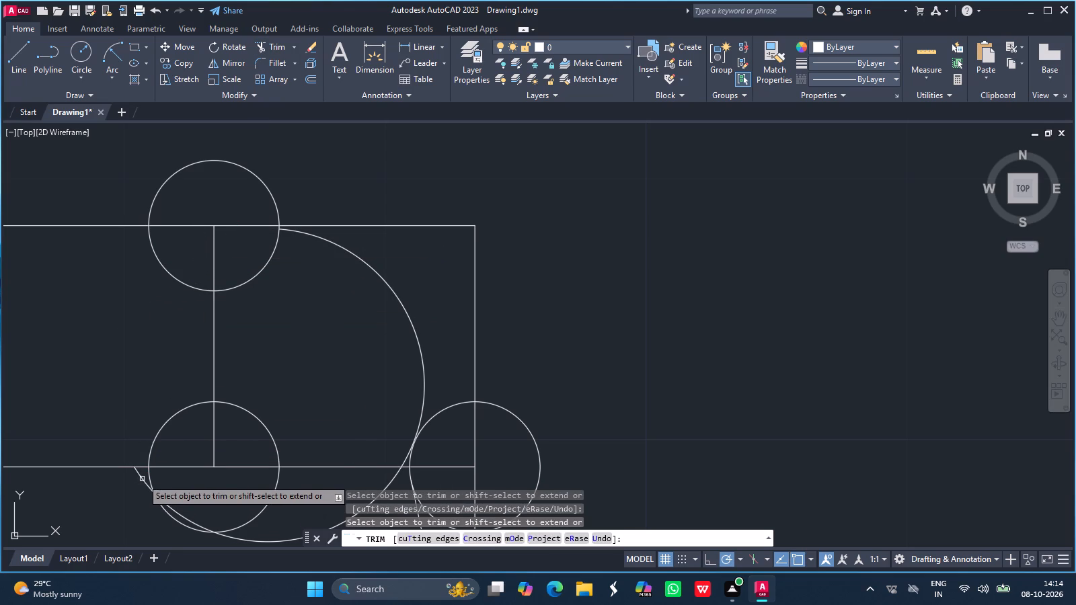
{"action": "left_click_drag", "start_coordinate": [142, 479], "coordinate": [180, 517]}
{"action": "left_click", "coordinate": [180, 517]}
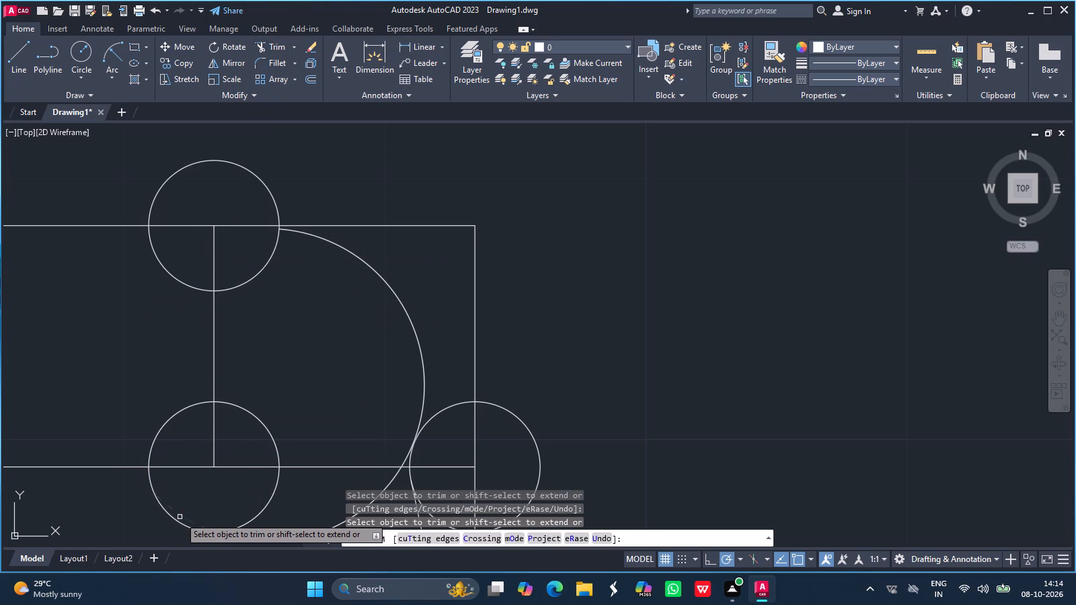
{"action": "left_click", "coordinate": [255, 542]}
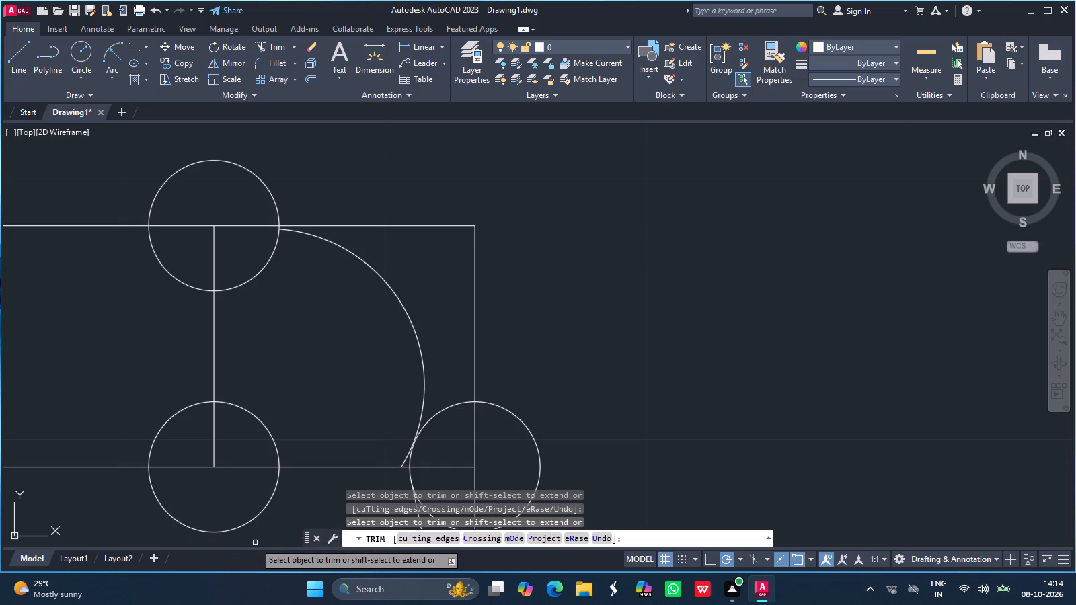
{"action": "key", "text": "Return"}
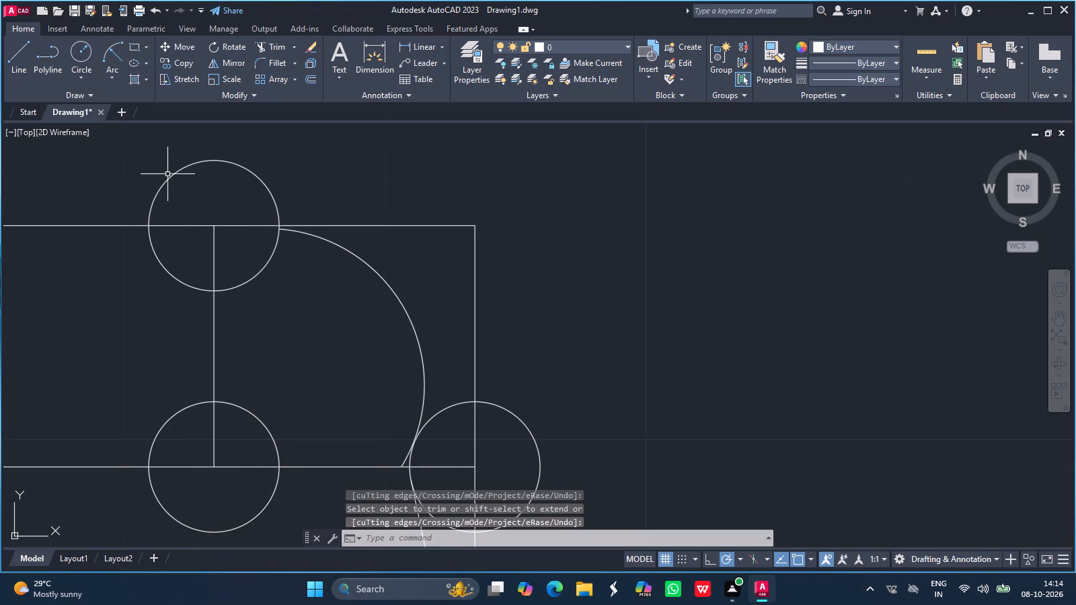
Draw a radius-10 arc from the upper part of the corner arc to where the top-edge circle meets the plate's top edge.
{"action": "left_click", "coordinate": [109, 50]}
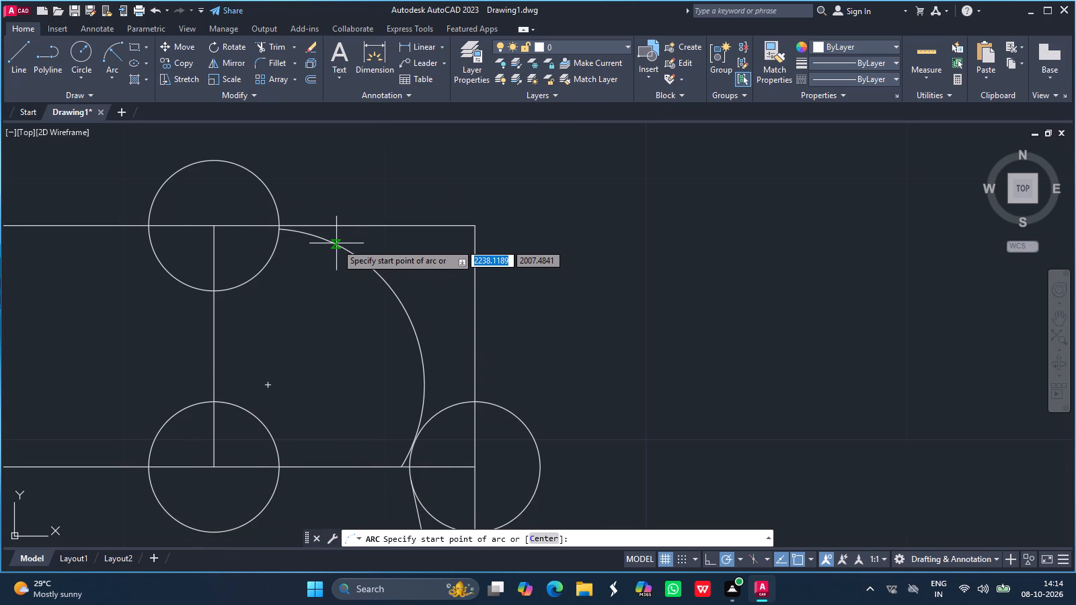
{"action": "left_click_drag", "start_coordinate": [332, 241], "coordinate": [280, 225]}
{"action": "left_click_drag", "start_coordinate": [280, 225], "coordinate": [267, 250]}
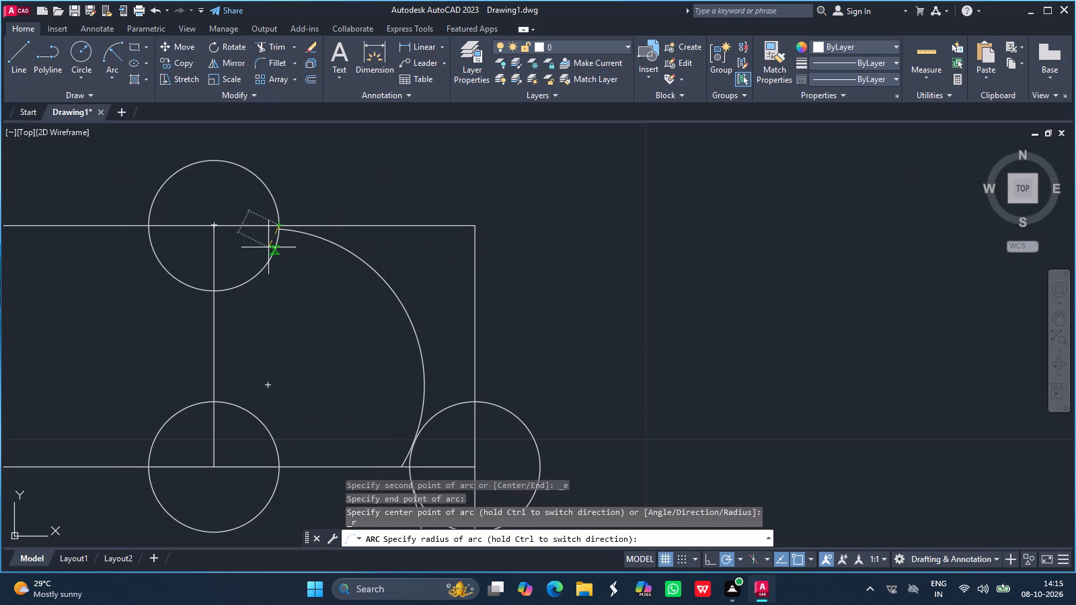
{"action": "left_click_drag", "start_coordinate": [267, 250], "coordinate": [265, 263]}
{"action": "type", "text": "10"}
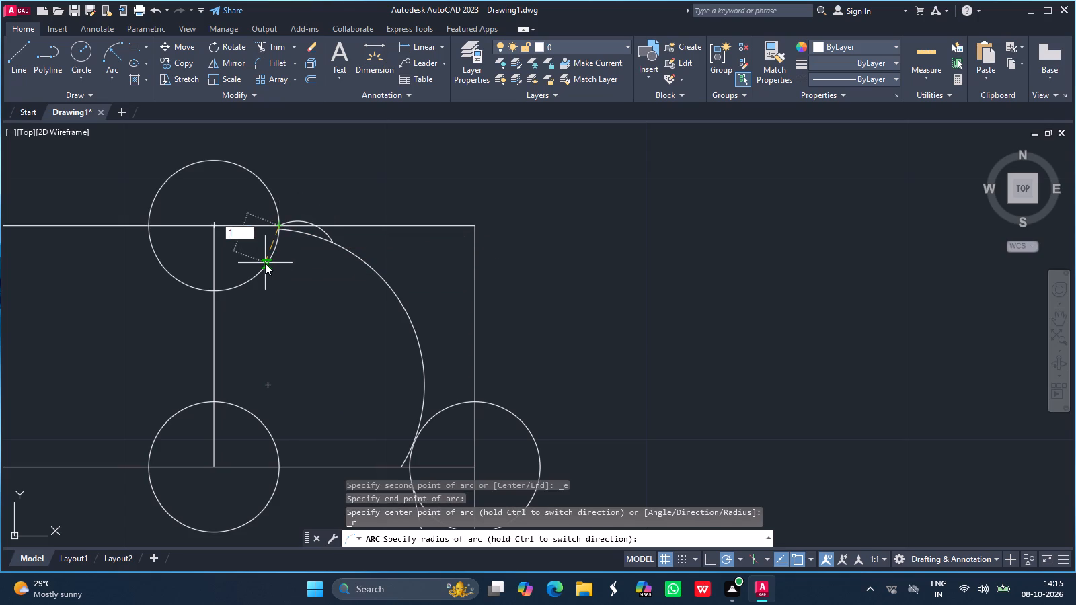
{"action": "key", "text": "Return"}
Trim away the leftover start of the corner arc beneath the radius-10 arc, beside the top-edge circle.
{"action": "scroll", "coordinate": [393, 250], "scroll_direction": "up", "scroll_amount": 1, "text": "ctrl"}
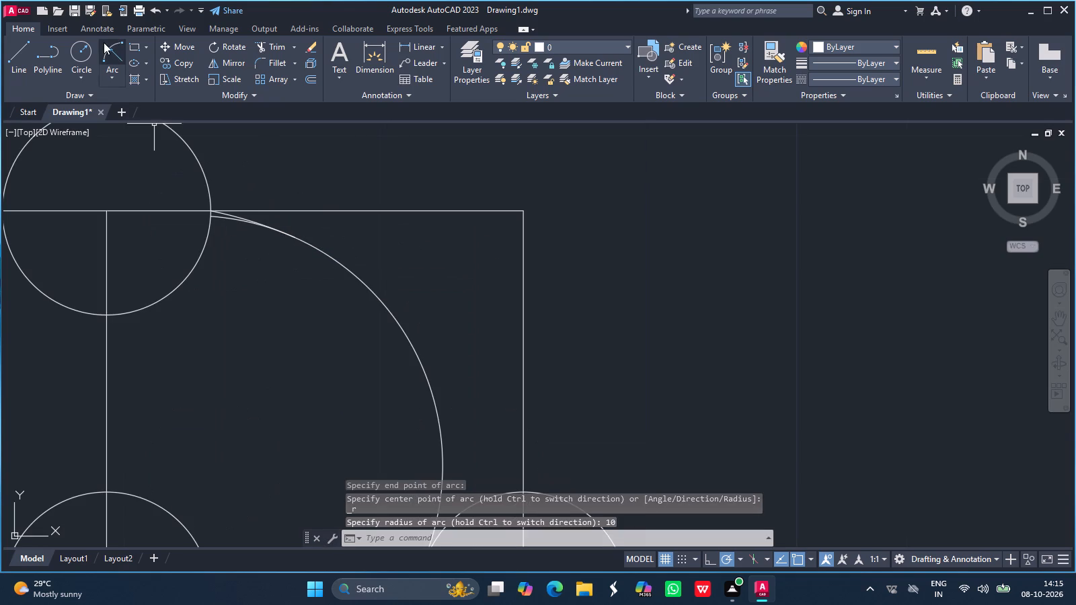
{"action": "left_click", "coordinate": [265, 45]}
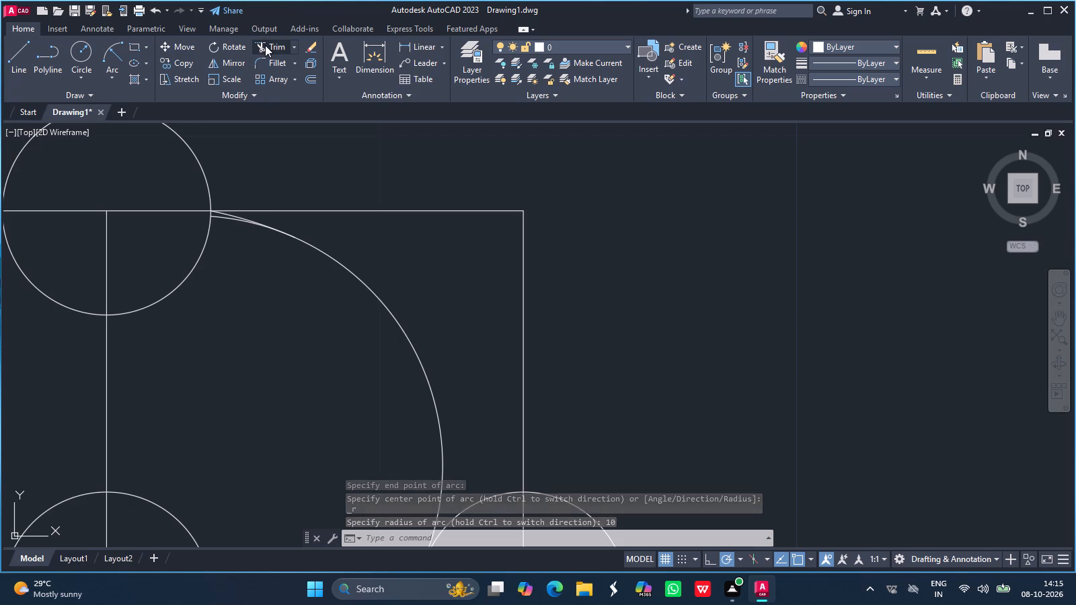
{"action": "left_click", "coordinate": [217, 216]}
{"action": "key", "text": "Return"}
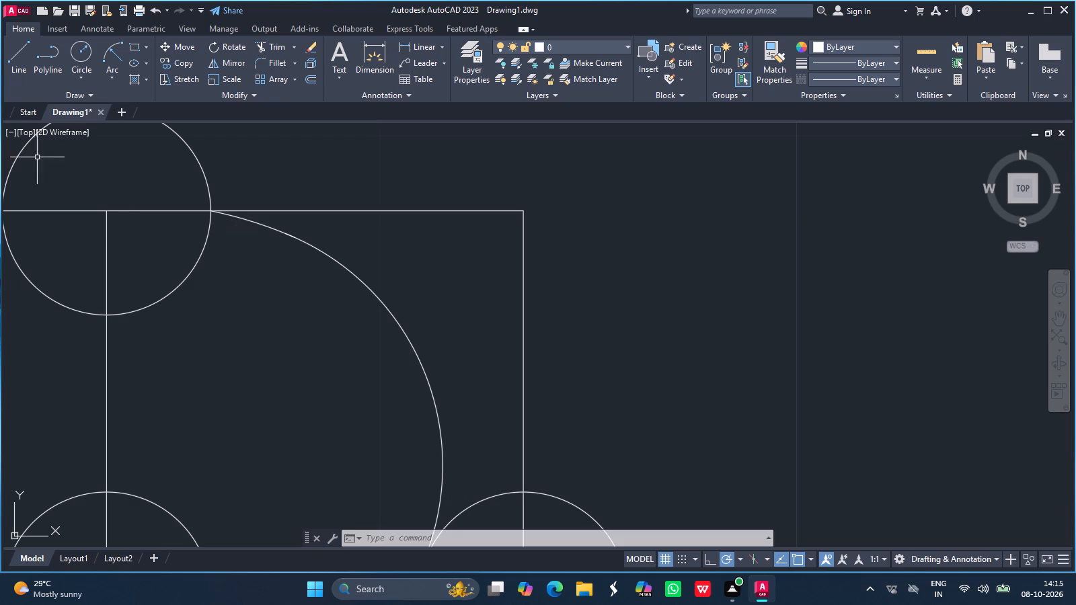
Trim the top-edge circle's upper half and the plate edge inside it, leaving an open semicircular notch.
{"action": "scroll", "coordinate": [270, 302], "scroll_direction": "down", "scroll_amount": 2, "text": "ctrl"}
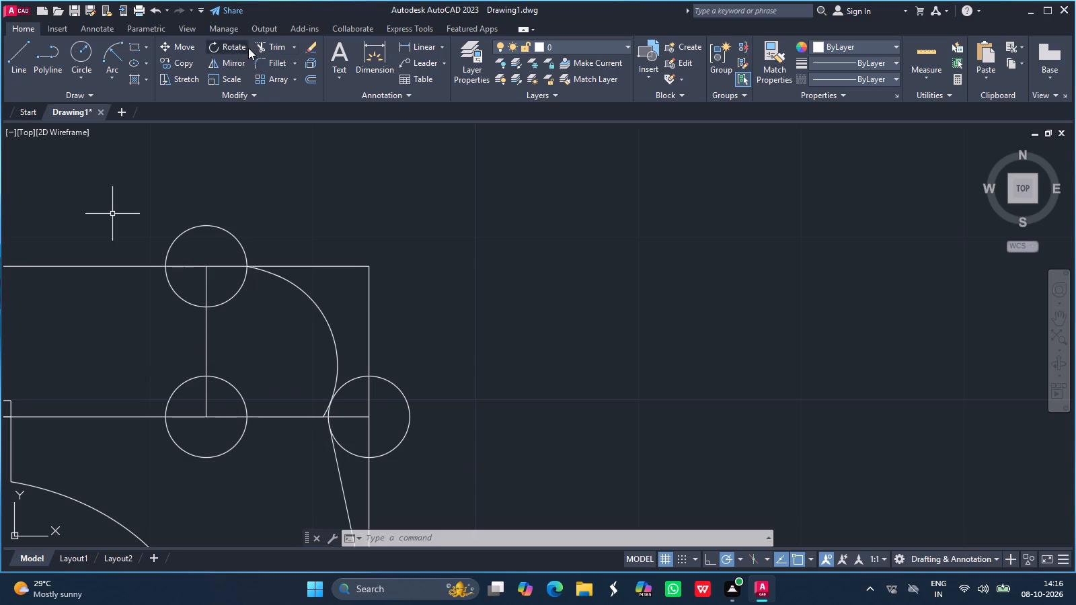
{"action": "left_click", "coordinate": [279, 46]}
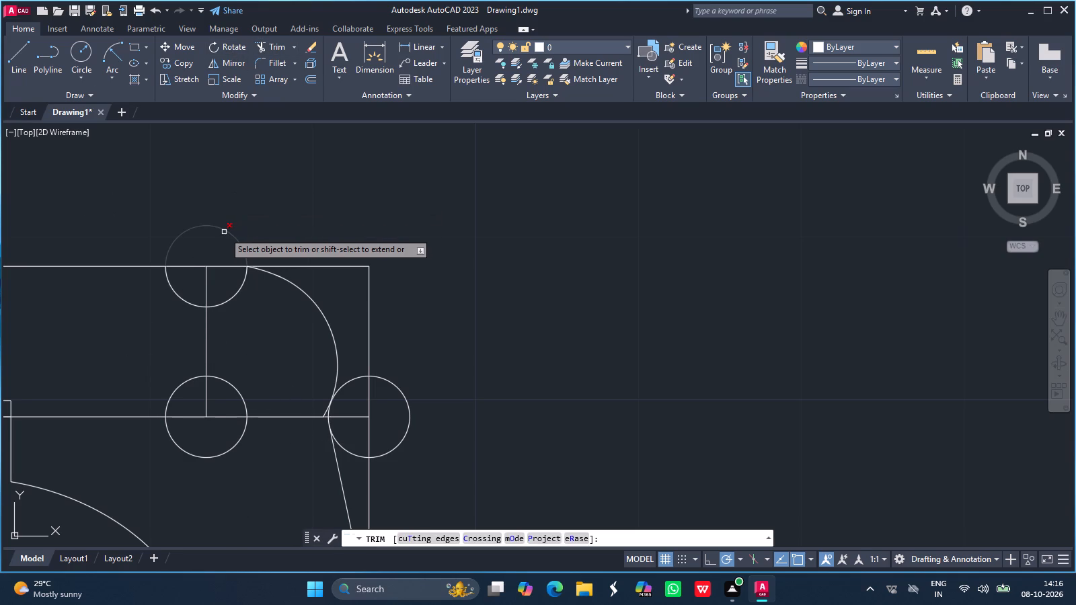
{"action": "left_click", "coordinate": [224, 232]}
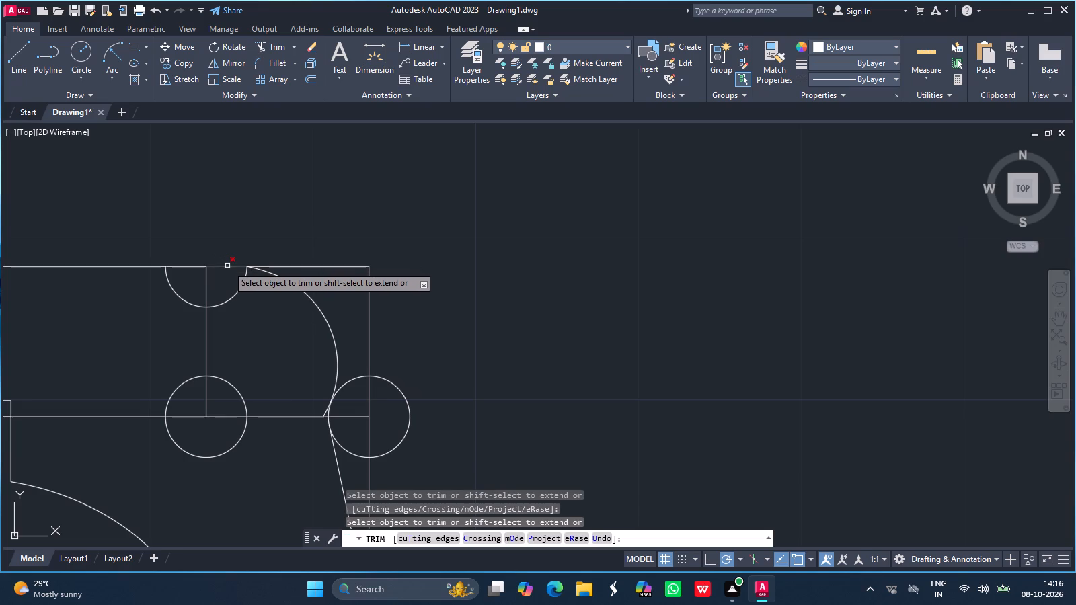
{"action": "left_click_drag", "start_coordinate": [227, 266], "coordinate": [194, 264]}
{"action": "left_click", "coordinate": [194, 264]}
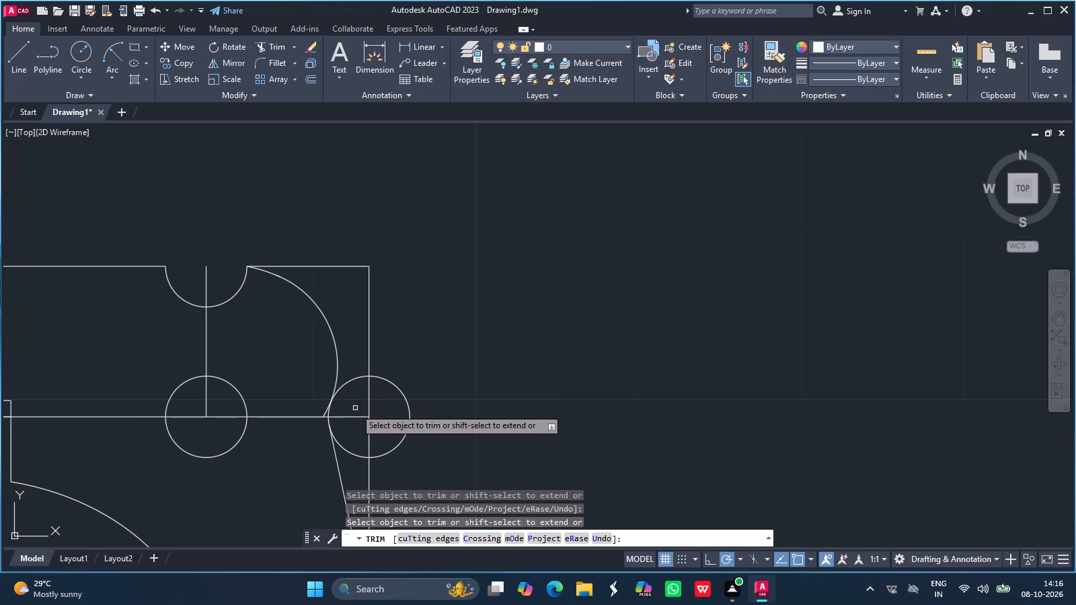
{"action": "key", "text": "Return"}
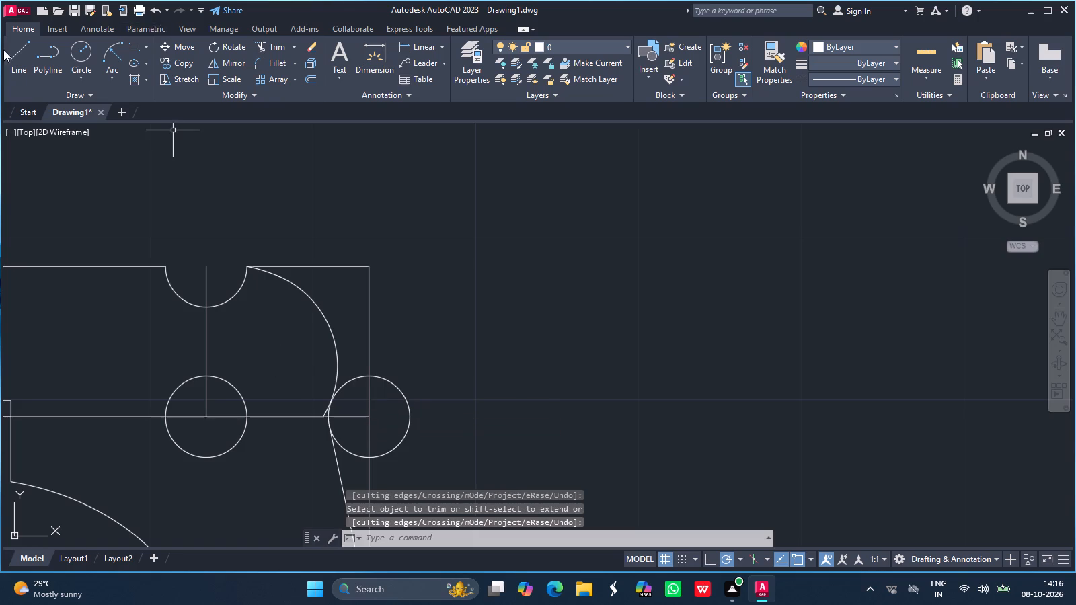
Draw a short diagonal line up and left from the point where the corner arc meets the right-edge circle.
{"action": "left_click", "coordinate": [23, 42]}
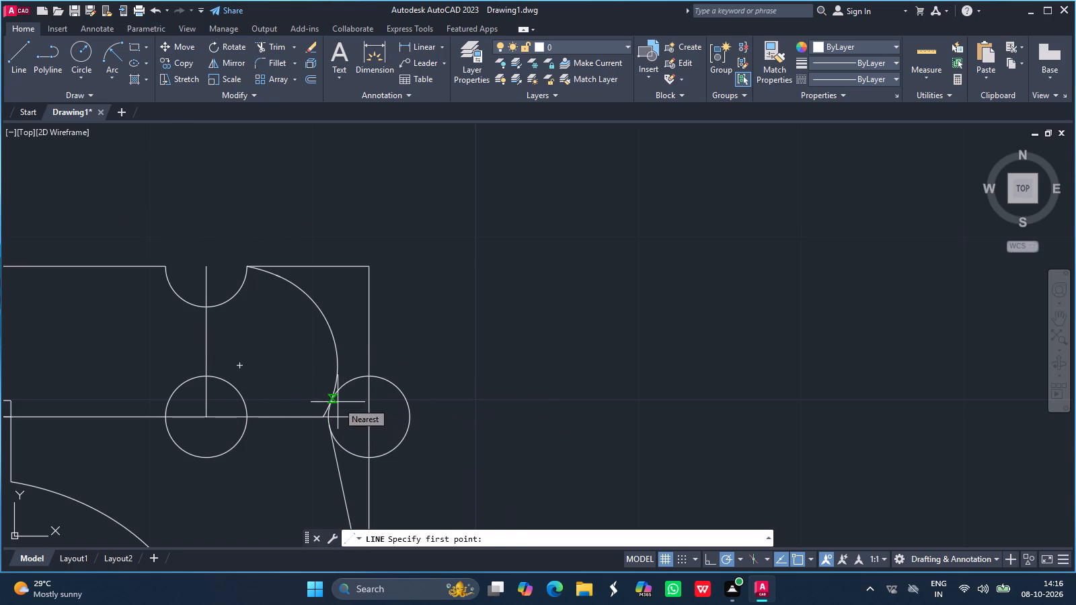
{"action": "left_click_drag", "start_coordinate": [338, 402], "coordinate": [317, 387]}
{"action": "left_click", "coordinate": [317, 387]}
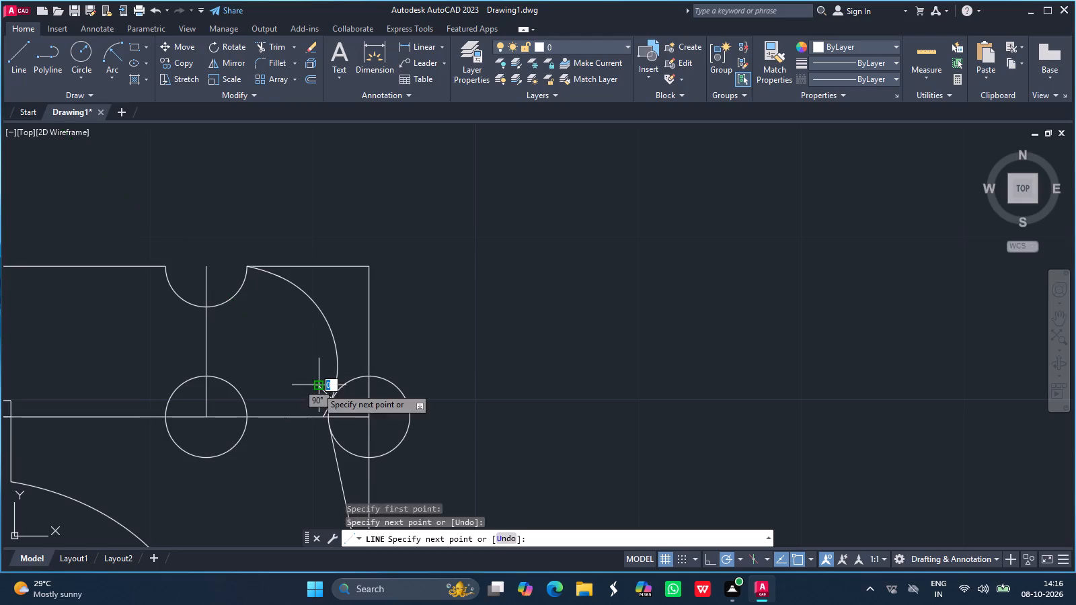
{"action": "key", "text": "Return"}
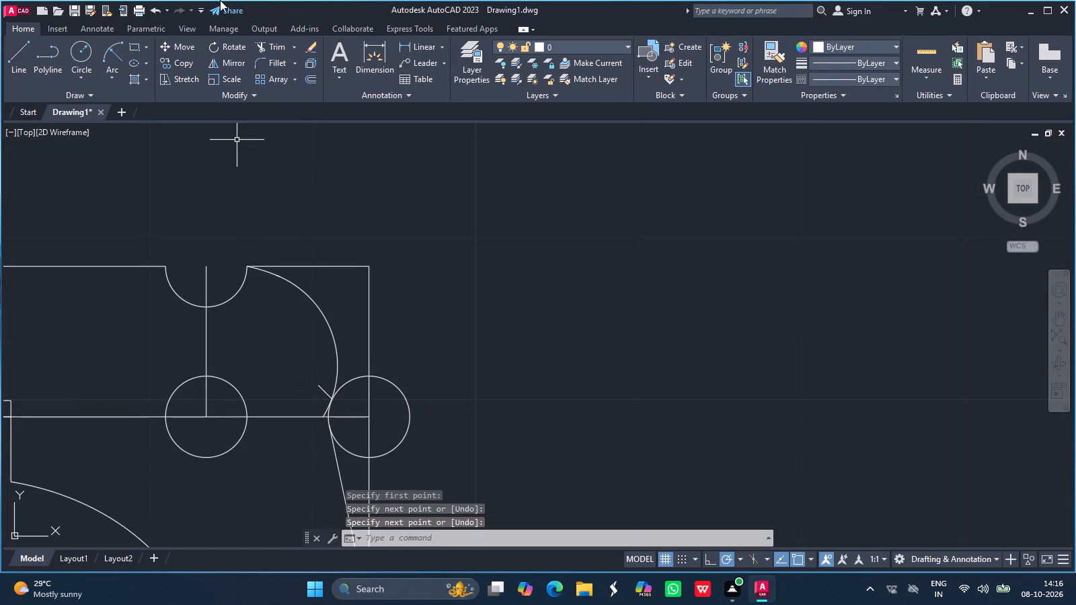
Trim the right-edge circle's outer half and its inner part above the corner arc junction, plus the short diagonal line and the arc's tail.
{"action": "left_click", "coordinate": [272, 42]}
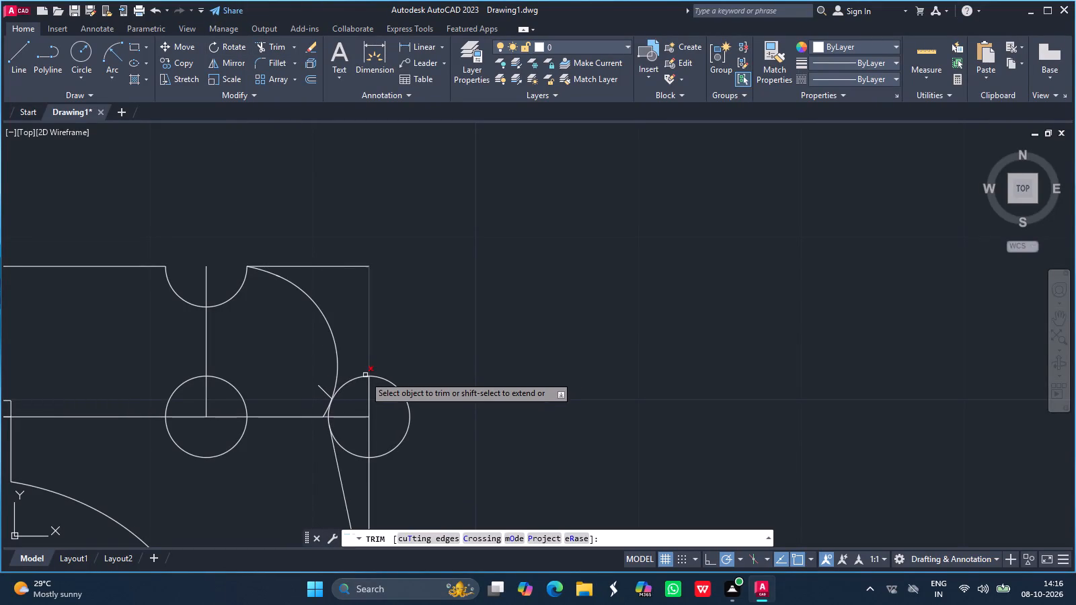
{"action": "left_click", "coordinate": [377, 379]}
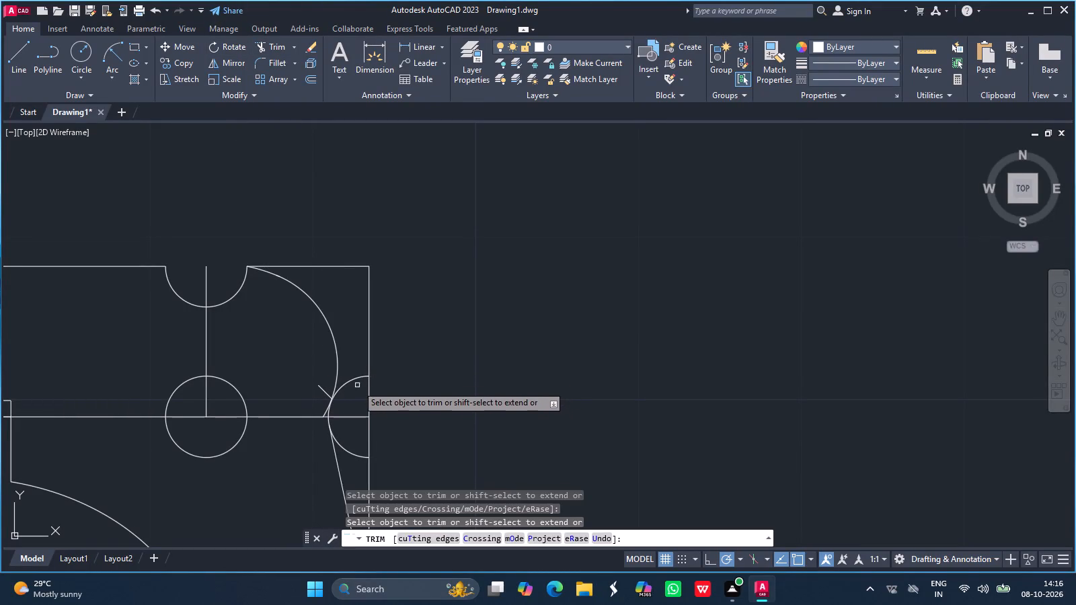
{"action": "left_click", "coordinate": [354, 379]}
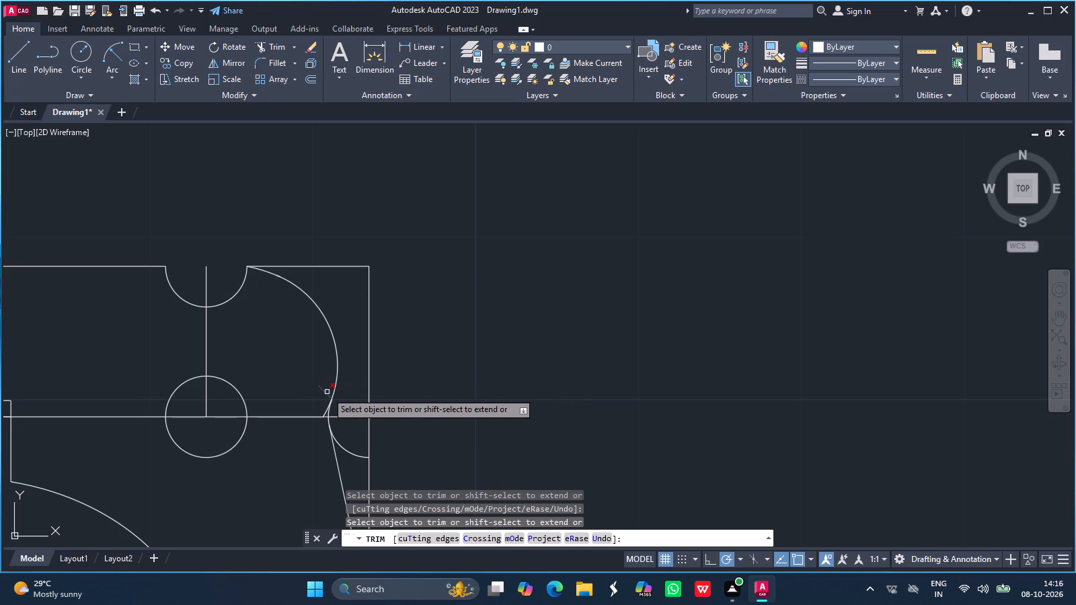
{"action": "left_click_drag", "start_coordinate": [327, 392], "coordinate": [327, 408]}
{"action": "left_click_drag", "start_coordinate": [327, 408], "coordinate": [311, 407]}
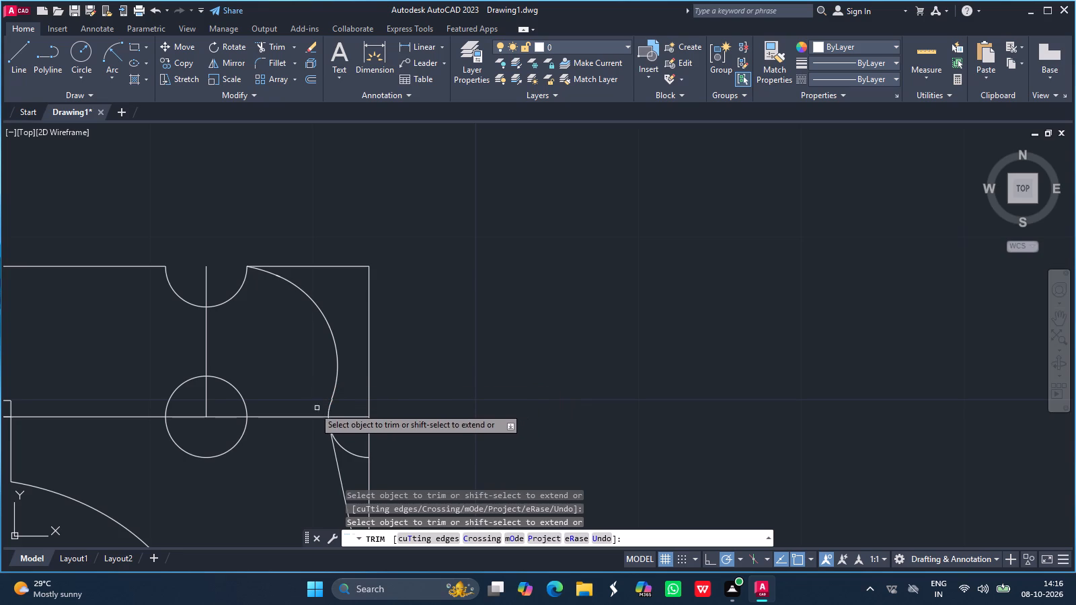
{"action": "left_click_drag", "start_coordinate": [311, 407], "coordinate": [391, 405]}
{"action": "scroll", "coordinate": [391, 405], "scroll_direction": "up", "scroll_amount": 2, "text": "ctrl"}
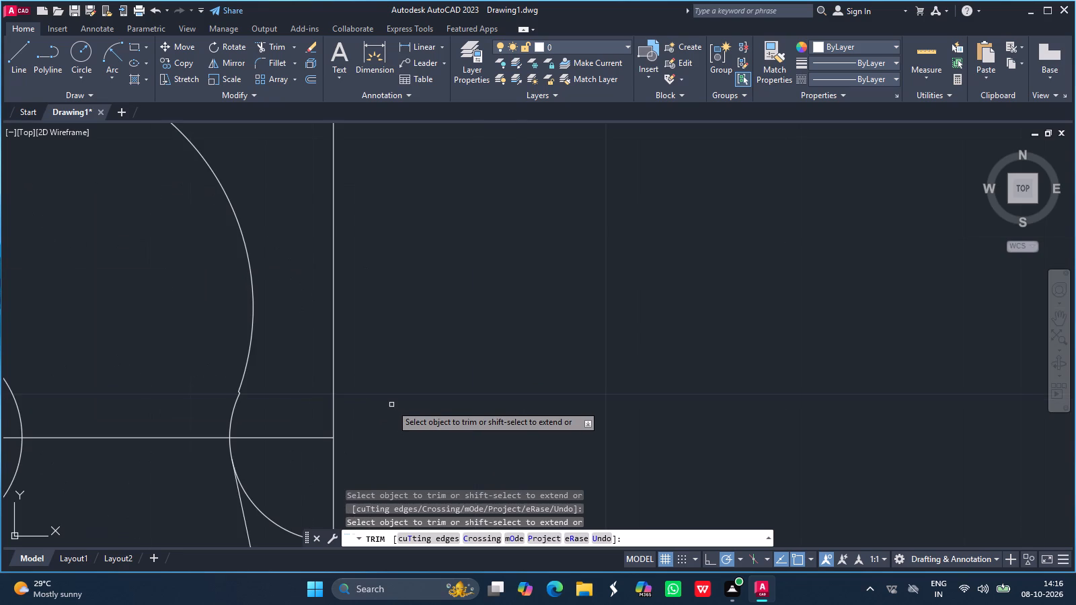
{"action": "scroll", "coordinate": [391, 405], "scroll_direction": "down", "scroll_amount": 2, "text": "ctrl"}
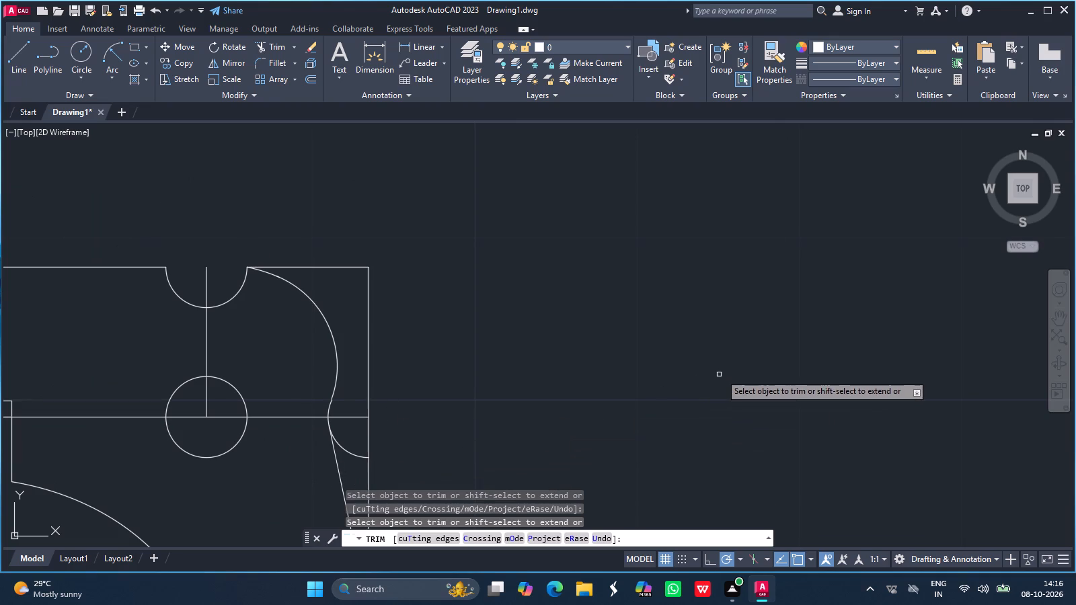
{"action": "key", "text": "Return"}
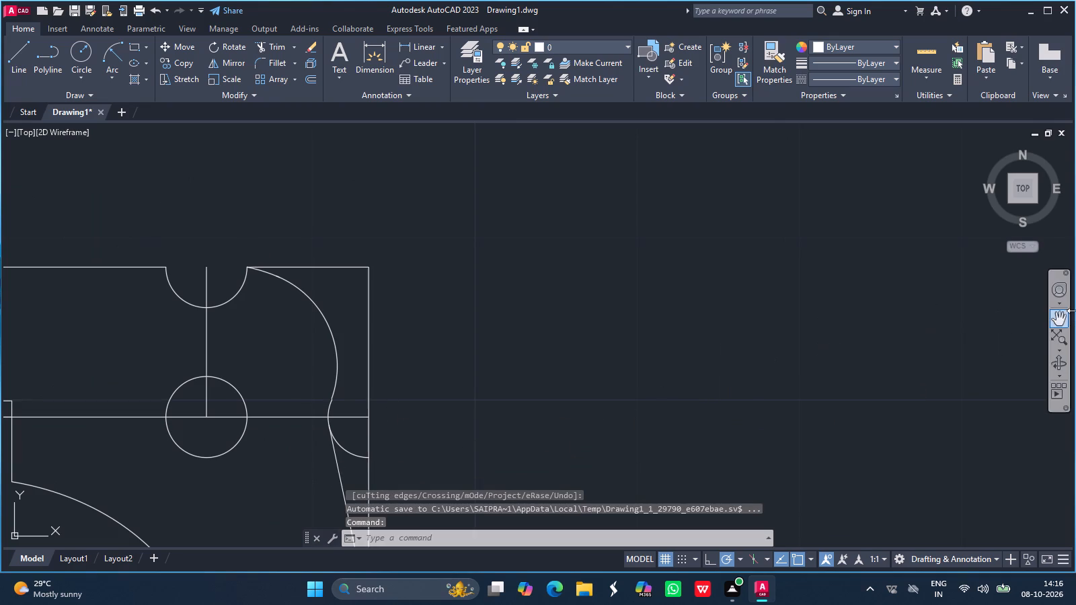
Trim the plate's top and right edges outside the upper-right corner arc, plus the leftover lower arc and edge beside the taper.
{"action": "left_click", "coordinate": [1055, 317]}
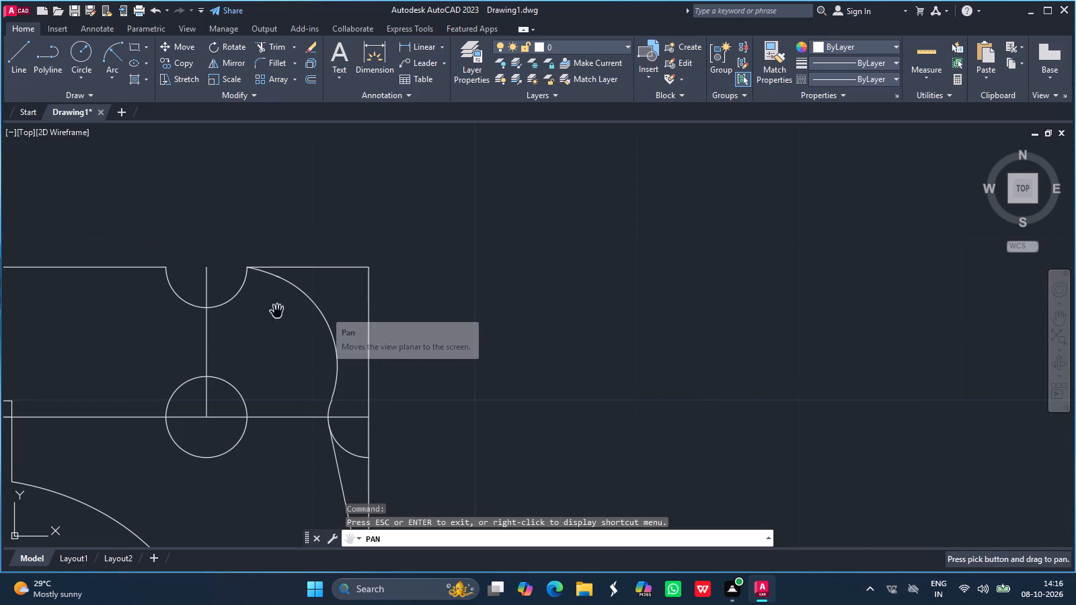
{"action": "left_click_drag", "start_coordinate": [202, 344], "coordinate": [287, 243]}
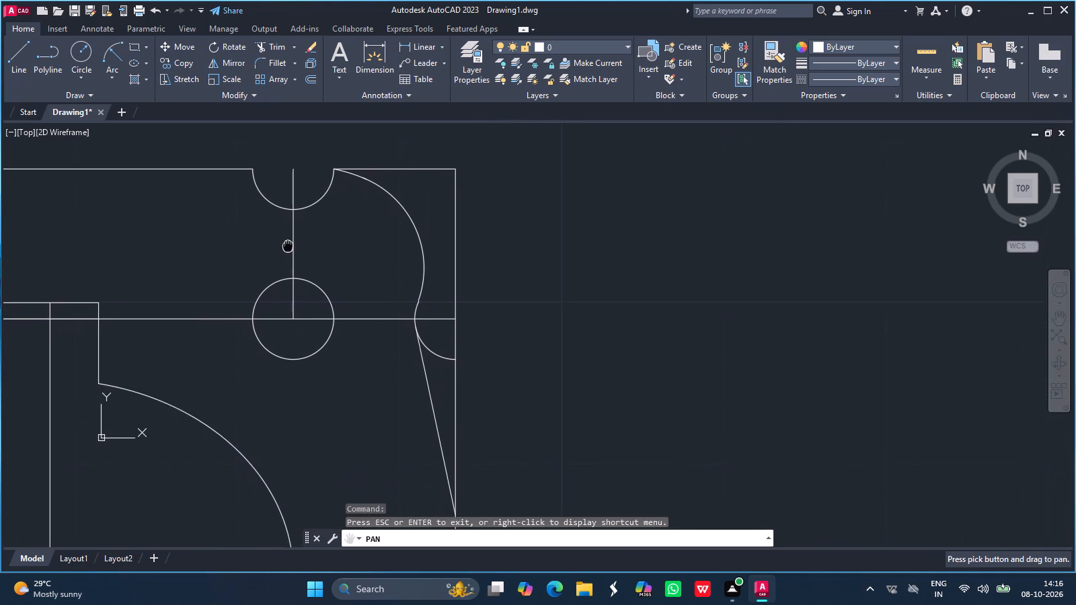
{"action": "left_click_drag", "start_coordinate": [287, 243], "coordinate": [287, 229]}
{"action": "key", "text": "Escape"}
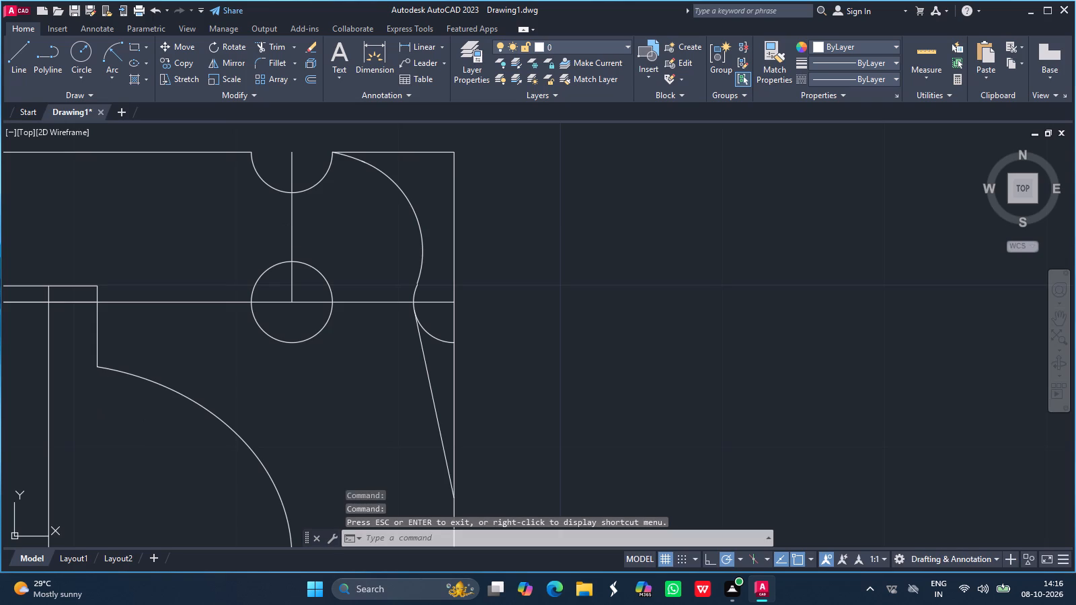
{"action": "left_click", "coordinate": [270, 44]}
{"action": "left_click", "coordinate": [416, 153]}
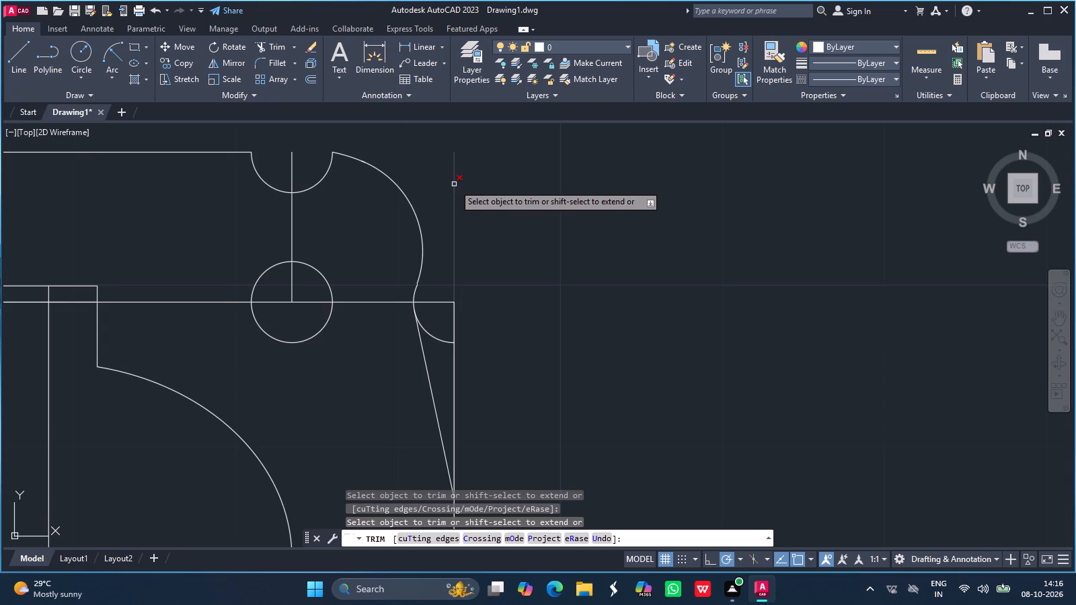
{"action": "left_click", "coordinate": [454, 184]}
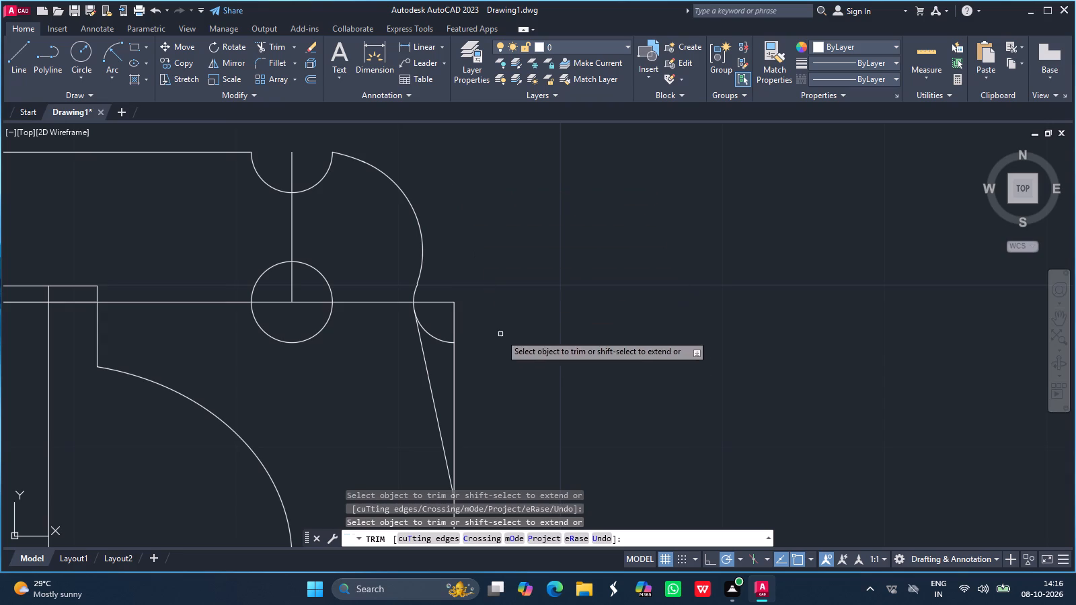
{"action": "left_click_drag", "start_coordinate": [443, 343], "coordinate": [454, 355]}
{"action": "left_click", "coordinate": [454, 355]}
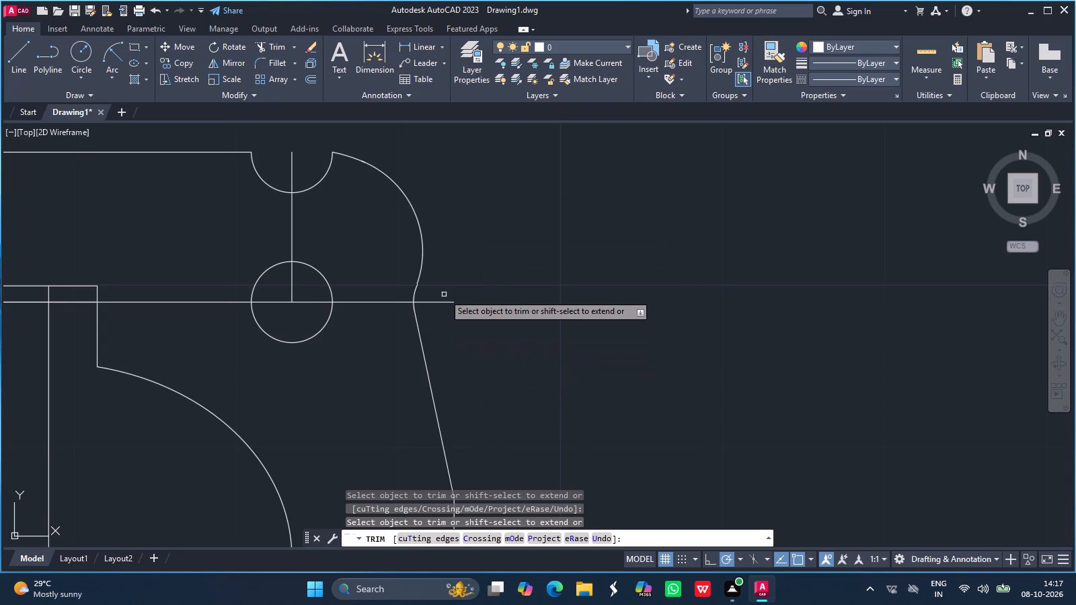
Trim the horizontal construction line back from beyond the right outline to the upper-right hole.
{"action": "left_click", "coordinate": [439, 302]}
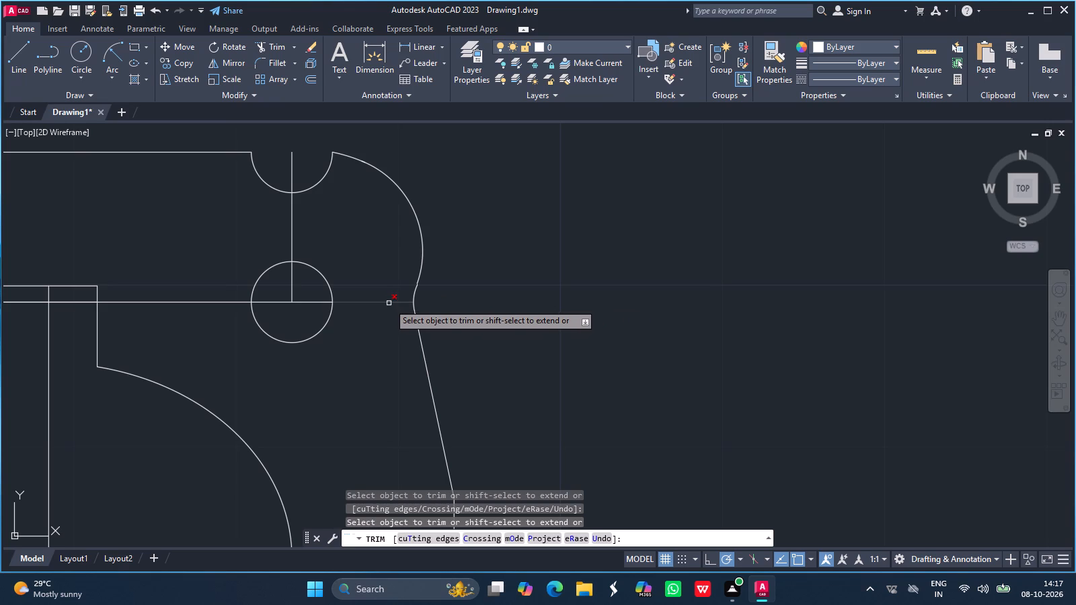
{"action": "left_click", "coordinate": [389, 303]}
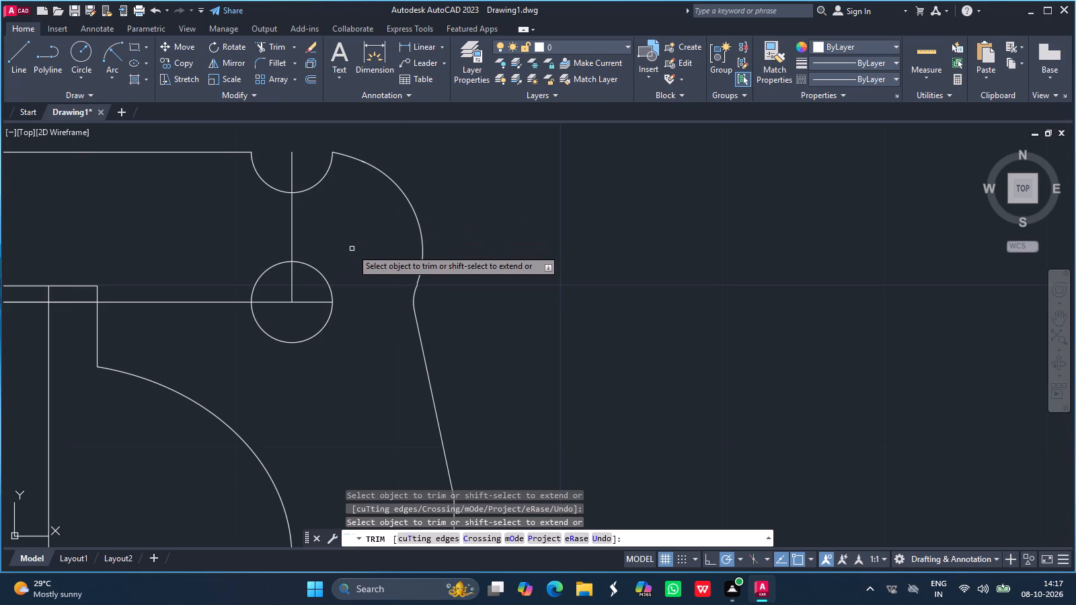
{"action": "key", "text": "Return"}
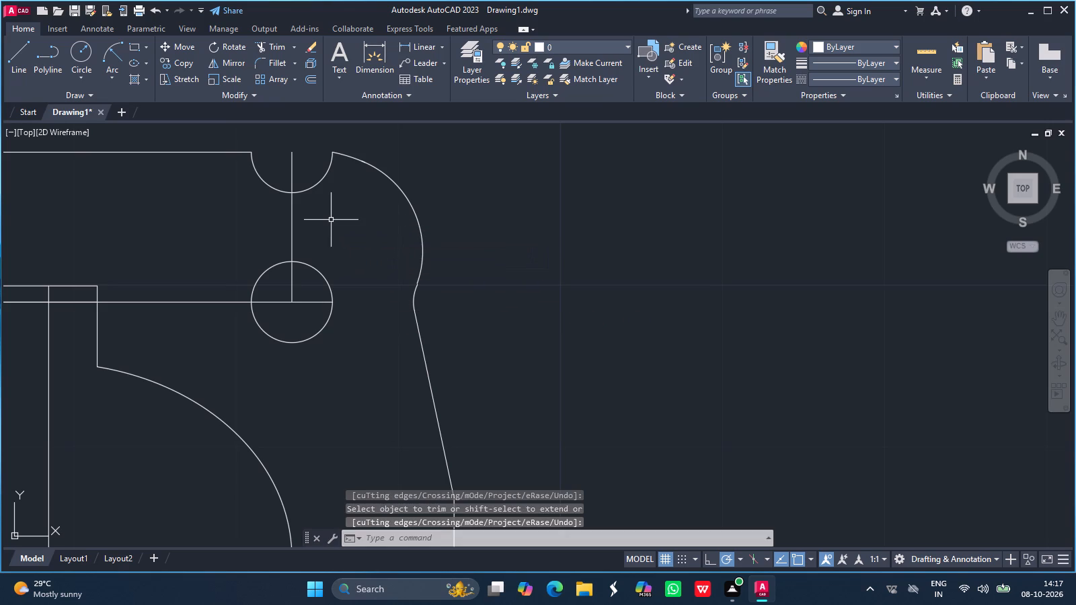
Erase the horizontal construction segments between the upper holes, plus the short horizontal and vertical lines at the upper-right hole.
{"action": "scroll", "coordinate": [266, 311], "scroll_direction": "down", "scroll_amount": 2, "text": "ctrl"}
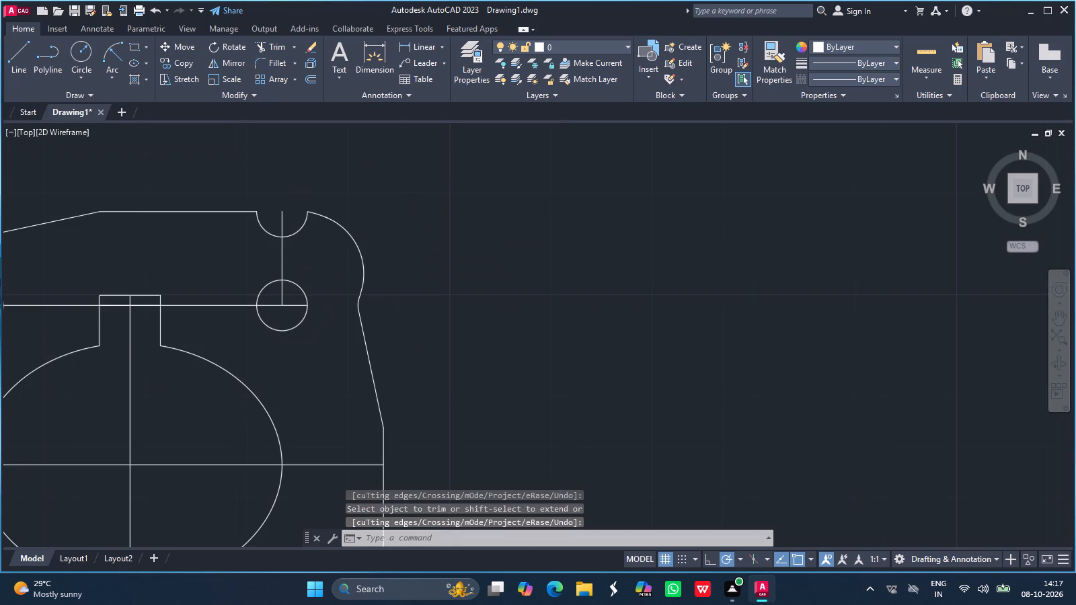
{"action": "left_click", "coordinate": [1060, 319]}
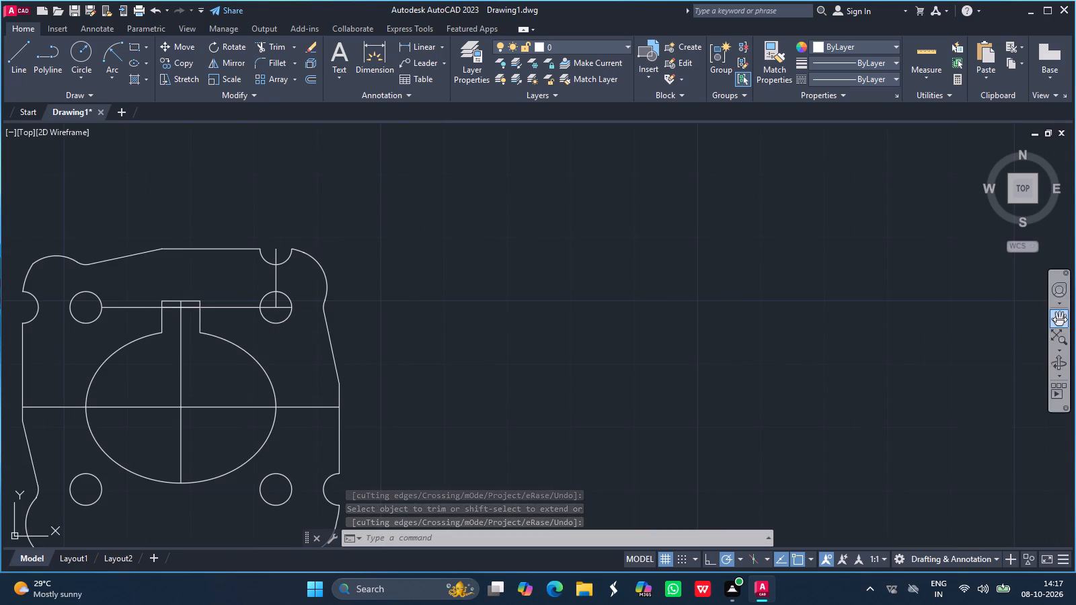
{"action": "left_click_drag", "start_coordinate": [196, 395], "coordinate": [328, 339]}
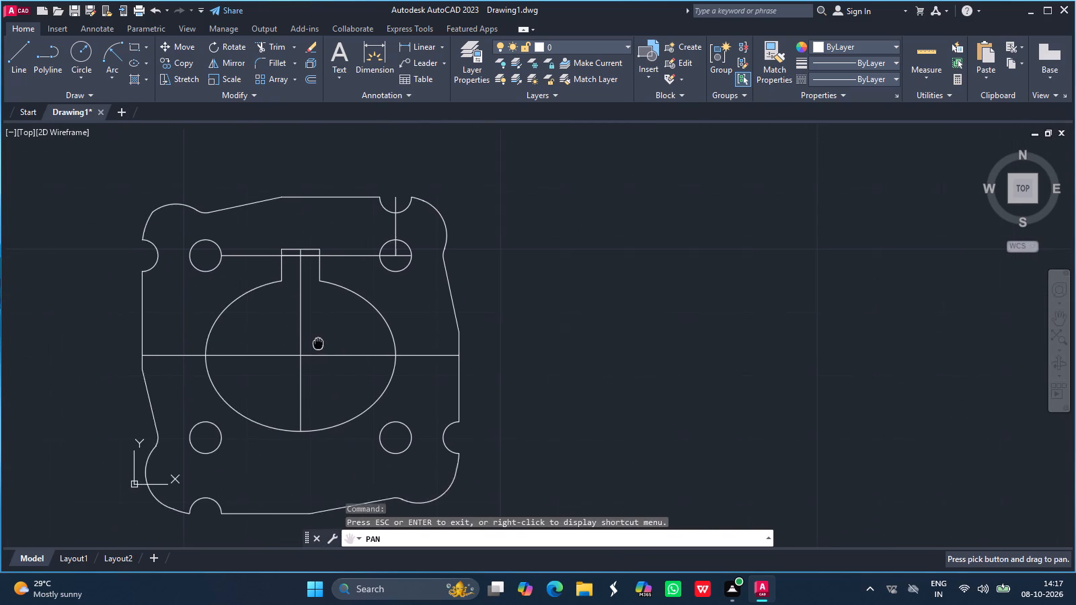
{"action": "left_click_drag", "start_coordinate": [328, 339], "coordinate": [348, 329]}
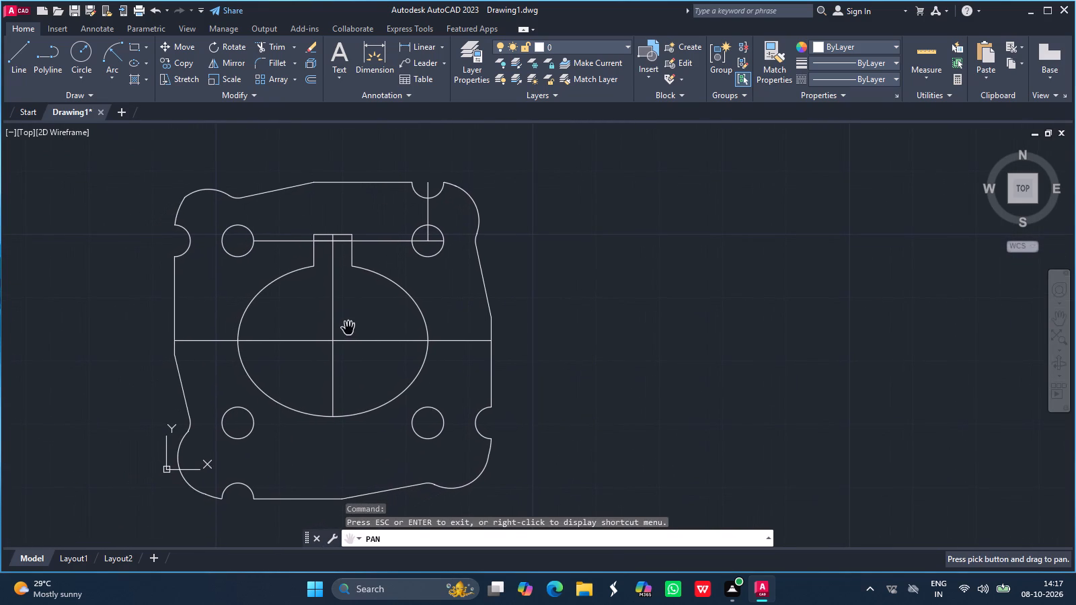
{"action": "key", "text": "Escape"}
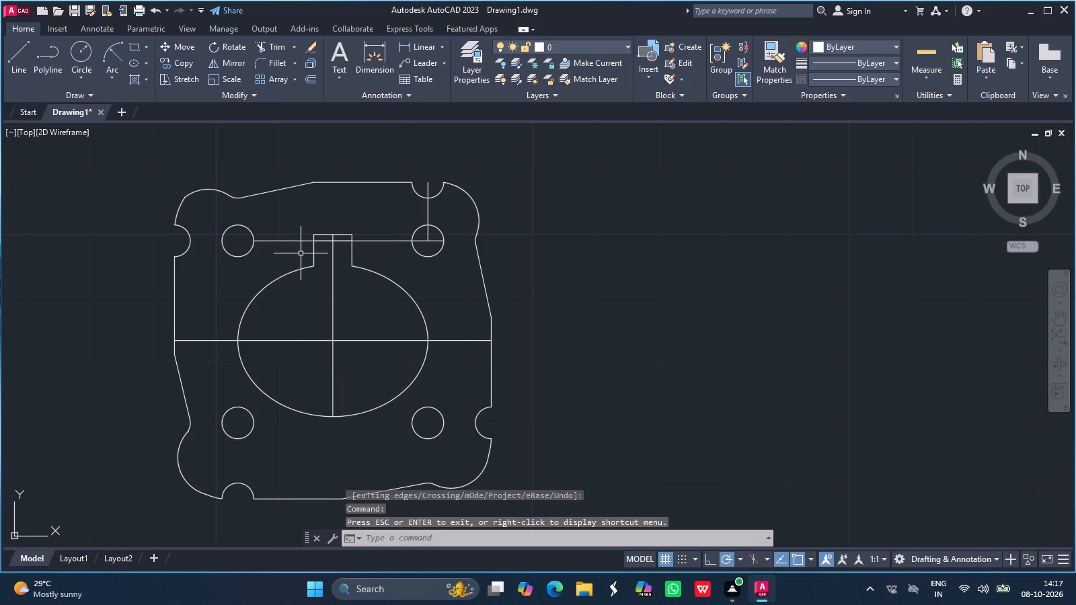
{"action": "left_click", "coordinate": [299, 240]}
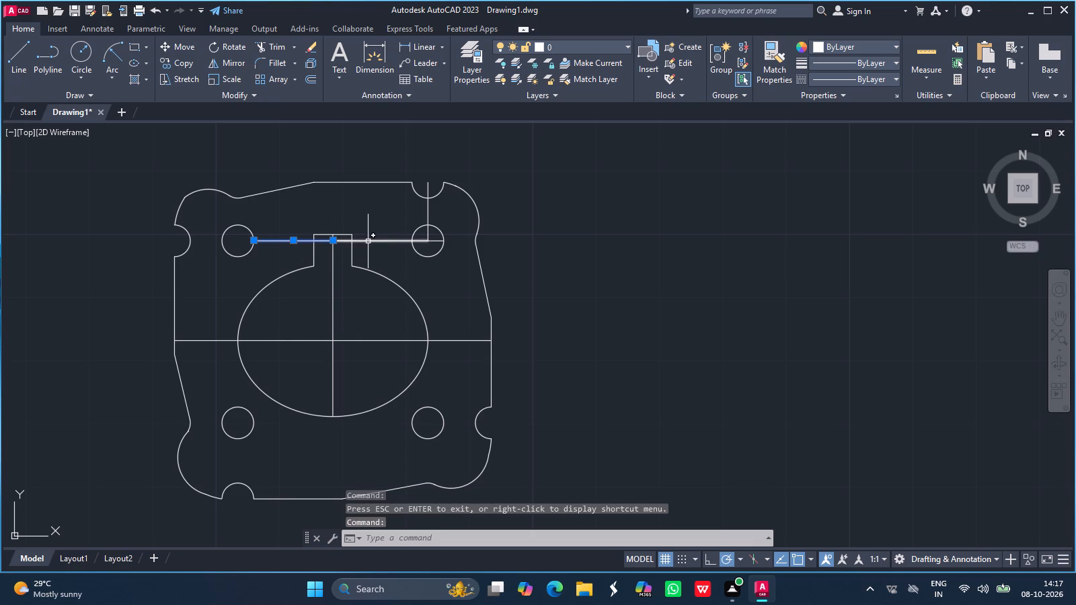
{"action": "left_click", "coordinate": [369, 241]}
{"action": "key", "text": "Delete"}
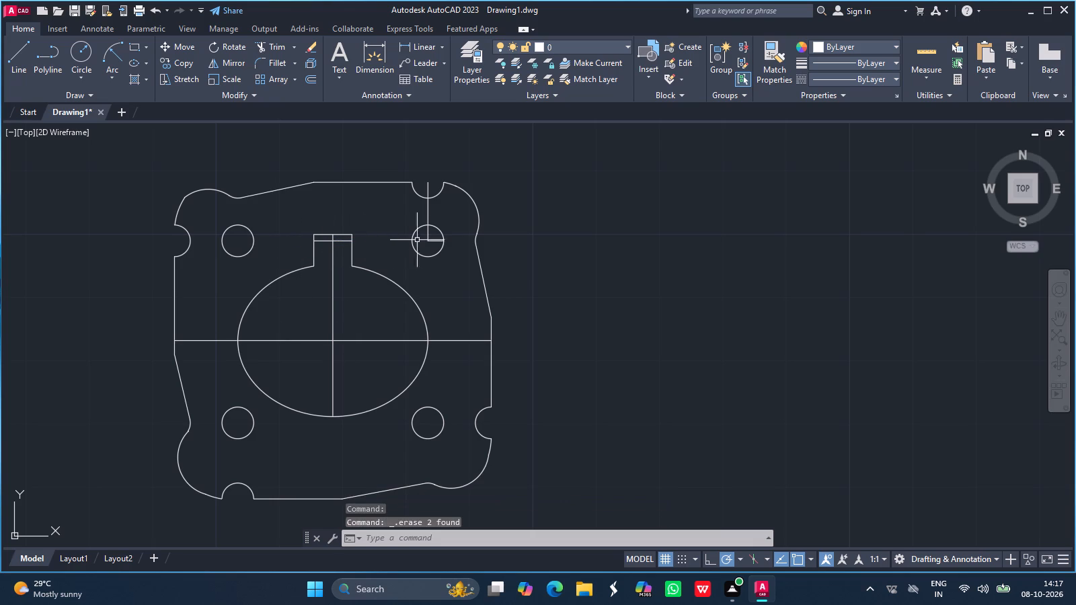
{"action": "left_click_drag", "start_coordinate": [434, 241], "coordinate": [428, 214]}
{"action": "left_click", "coordinate": [428, 214]}
{"action": "key", "text": "Delete"}
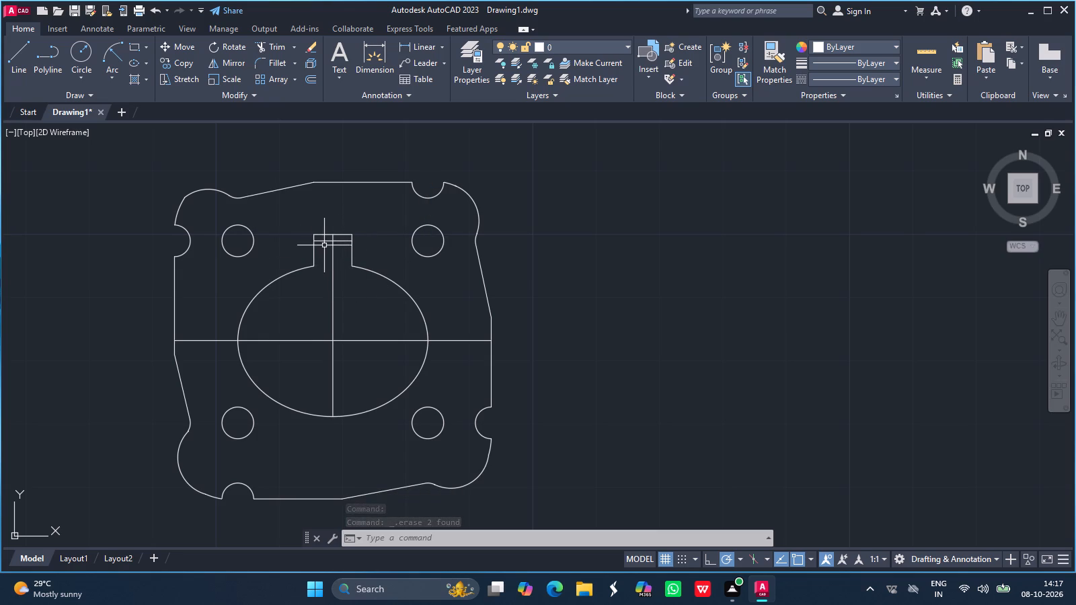
Erase the two leftover horizontal segments inside the neck above the ellipse.
{"action": "left_click", "coordinate": [324, 241]}
{"action": "key", "text": "Delete"}
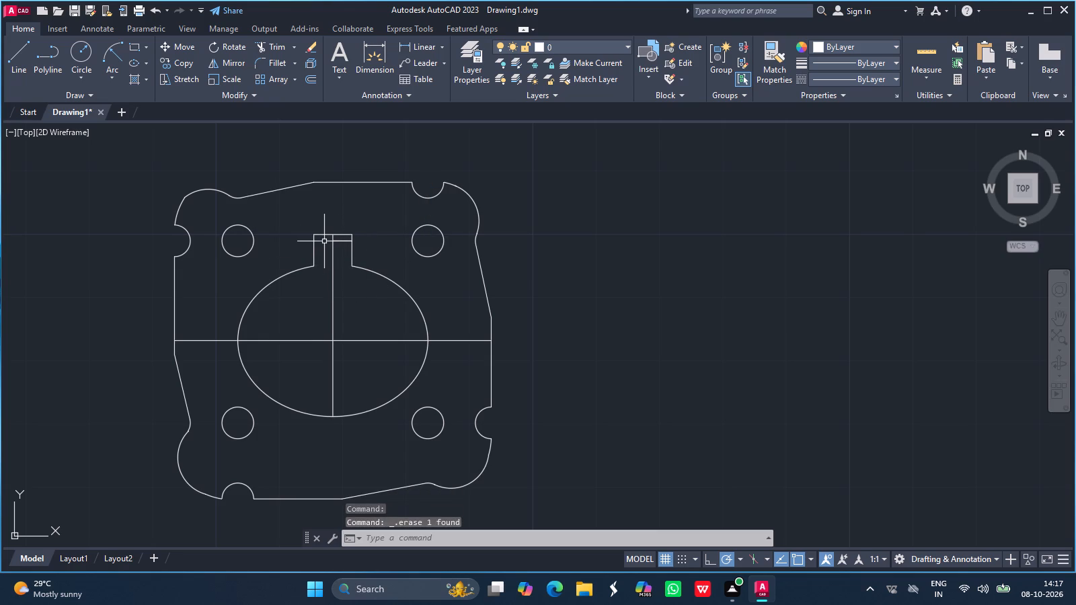
{"action": "left_click", "coordinate": [347, 241]}
{"action": "key", "text": "Delete"}
Draw a horizontal centre line through both upper holes, from the left-edge notch centre to the plate's original right edge.
{"action": "left_click", "coordinate": [14, 62]}
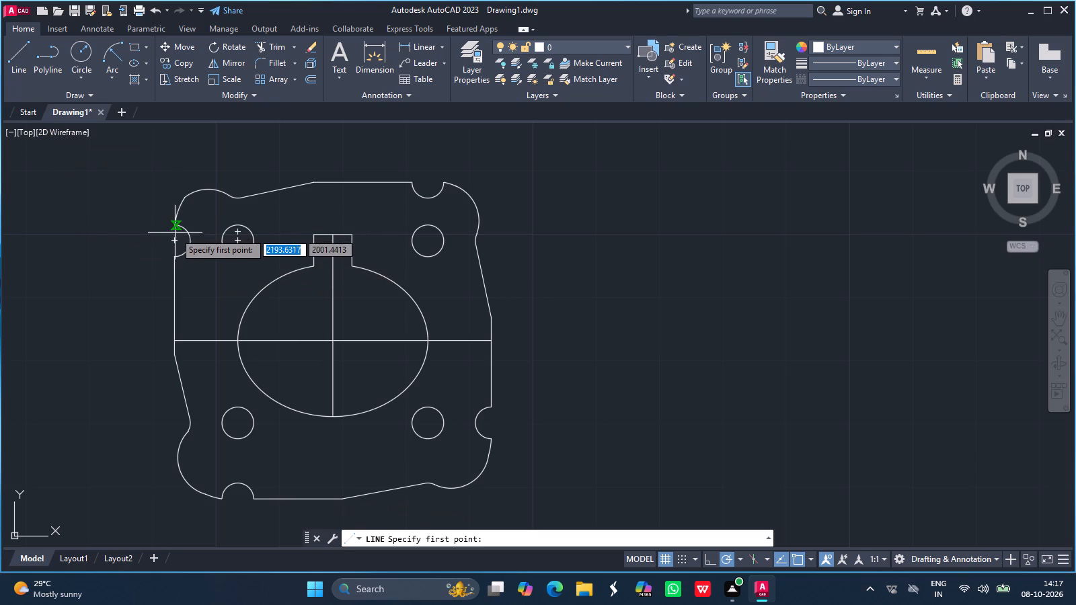
{"action": "left_click_drag", "start_coordinate": [175, 237], "coordinate": [408, 243]}
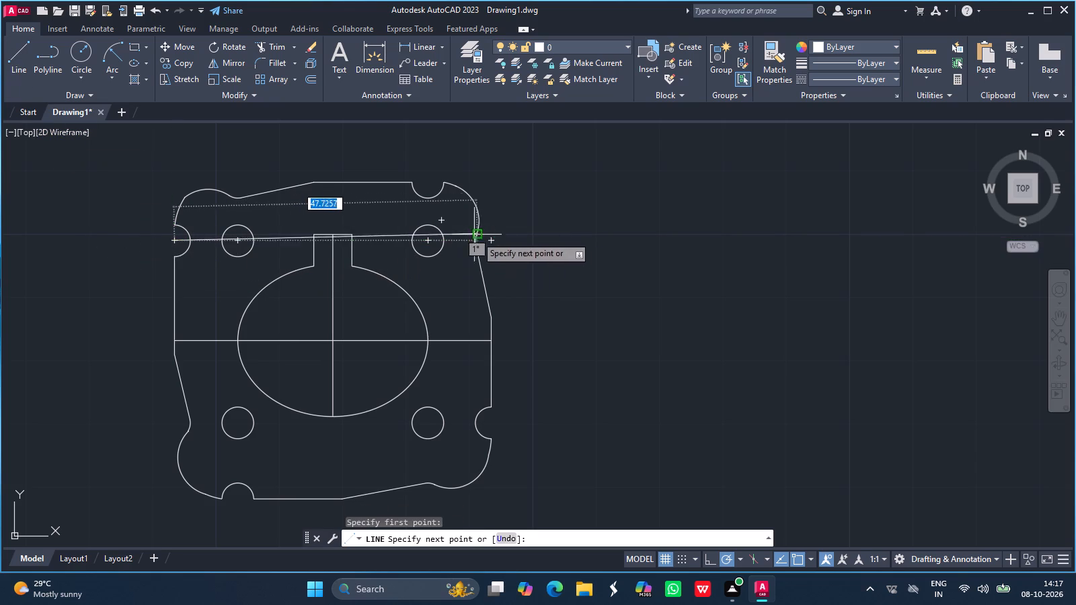
{"action": "left_click", "coordinate": [491, 241]}
{"action": "key", "text": "Return"}
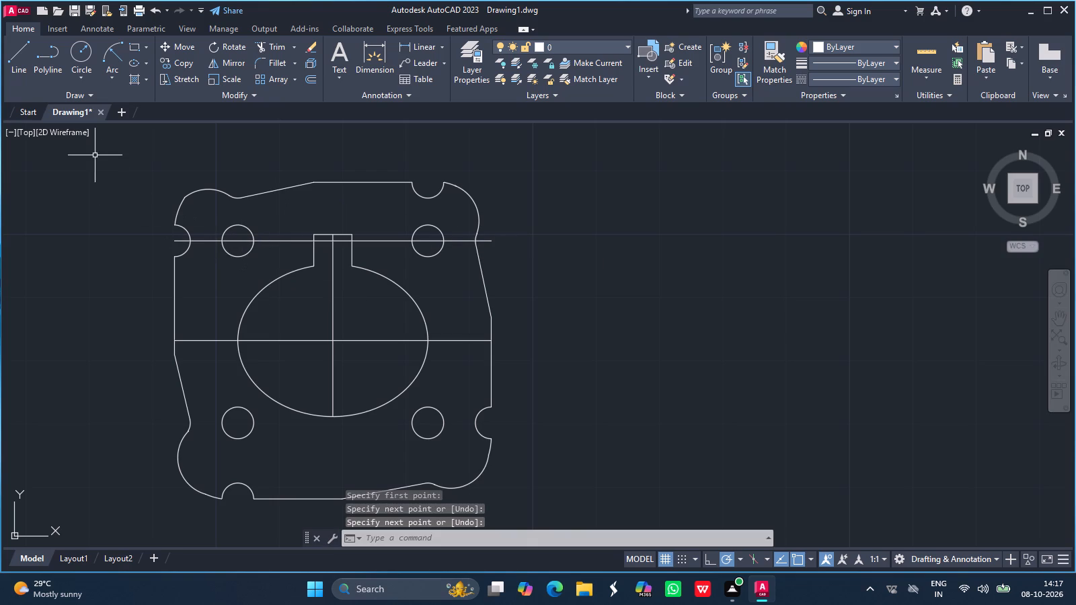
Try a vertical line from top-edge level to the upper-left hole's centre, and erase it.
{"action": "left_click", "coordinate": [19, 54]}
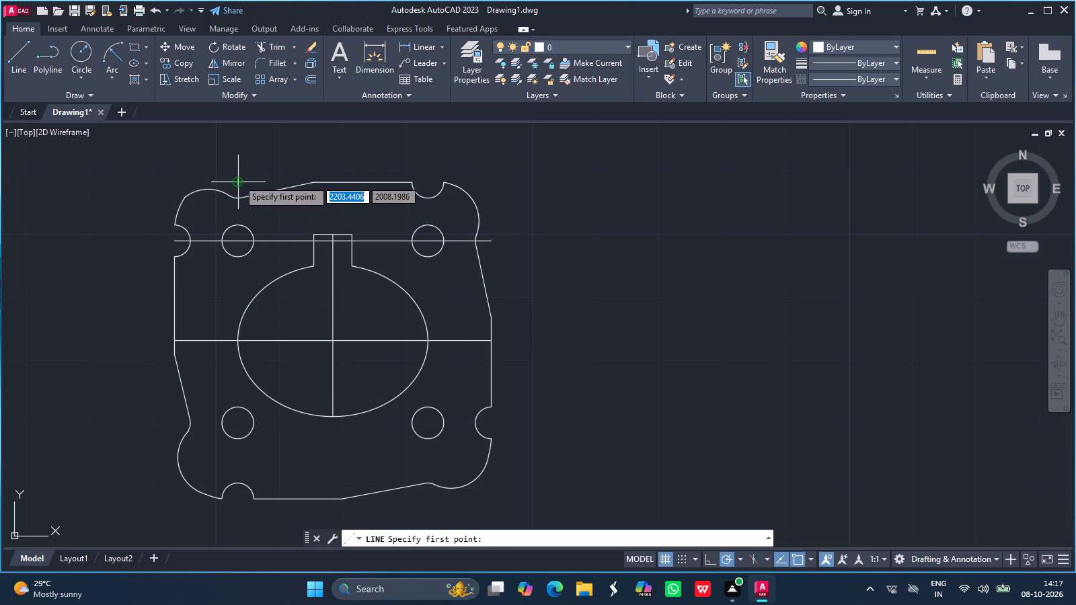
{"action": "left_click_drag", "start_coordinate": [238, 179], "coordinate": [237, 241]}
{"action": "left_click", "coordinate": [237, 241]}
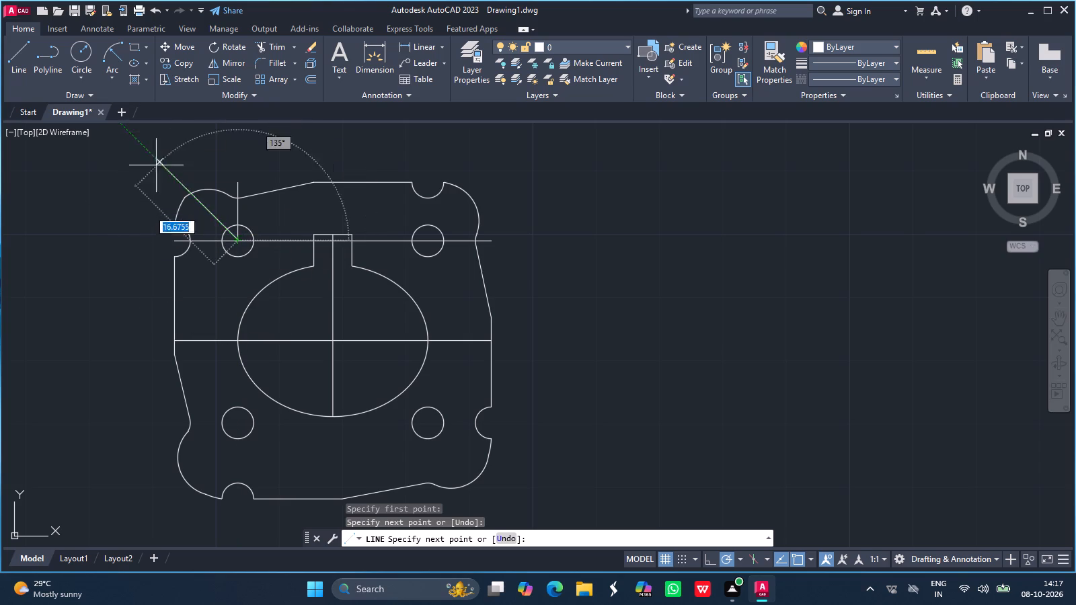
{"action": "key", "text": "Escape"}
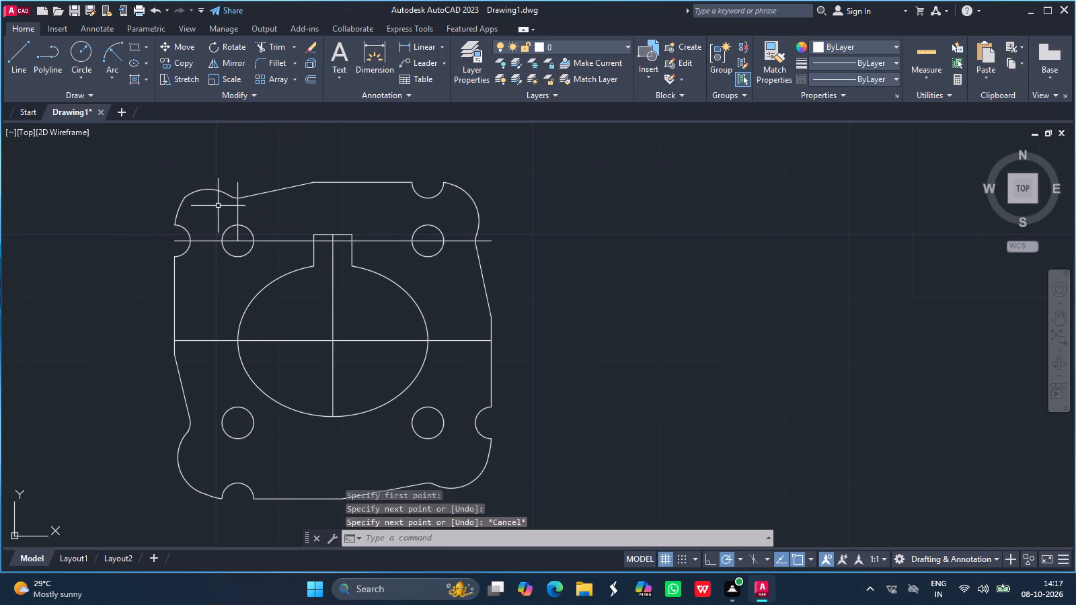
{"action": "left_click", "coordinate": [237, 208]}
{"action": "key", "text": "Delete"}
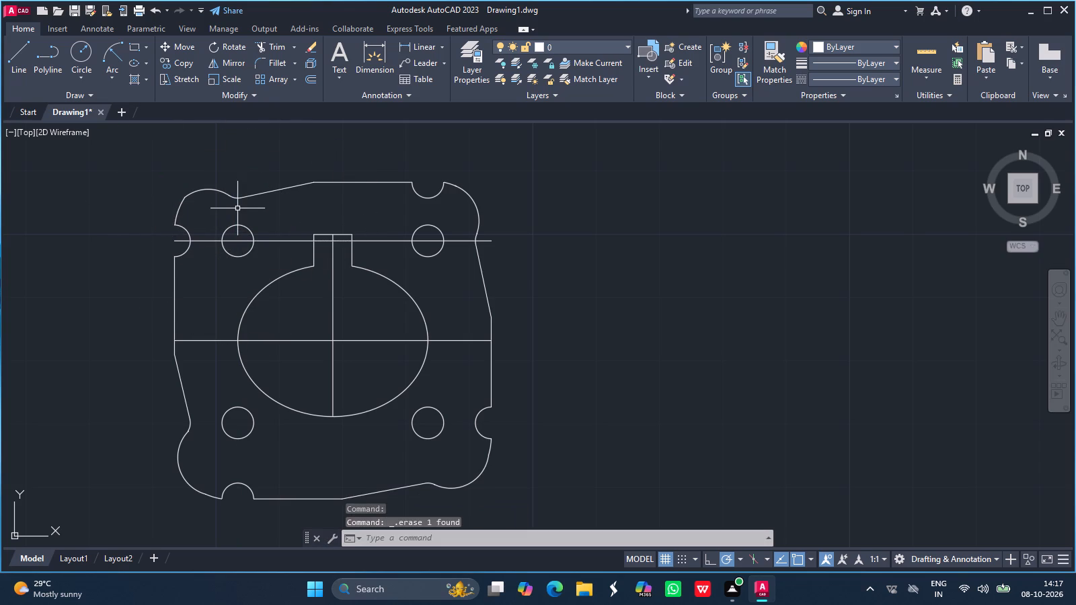
Draw a vertical centre line 11.75 long from top-edge level through the upper-left hole to its bottom.
{"action": "left_click", "coordinate": [23, 51]}
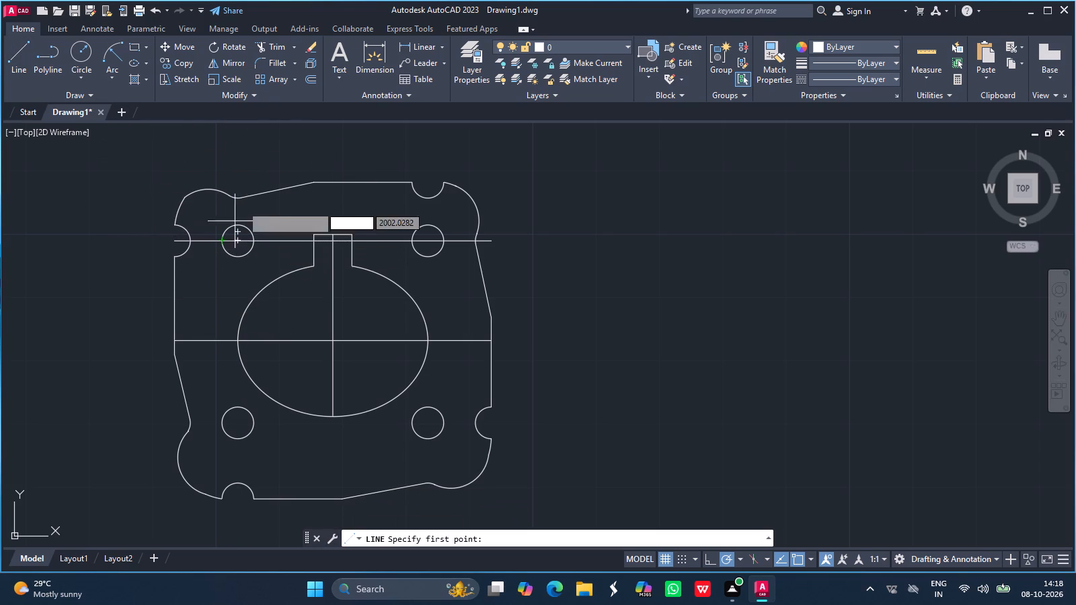
{"action": "left_click_drag", "start_coordinate": [238, 185], "coordinate": [240, 255]}
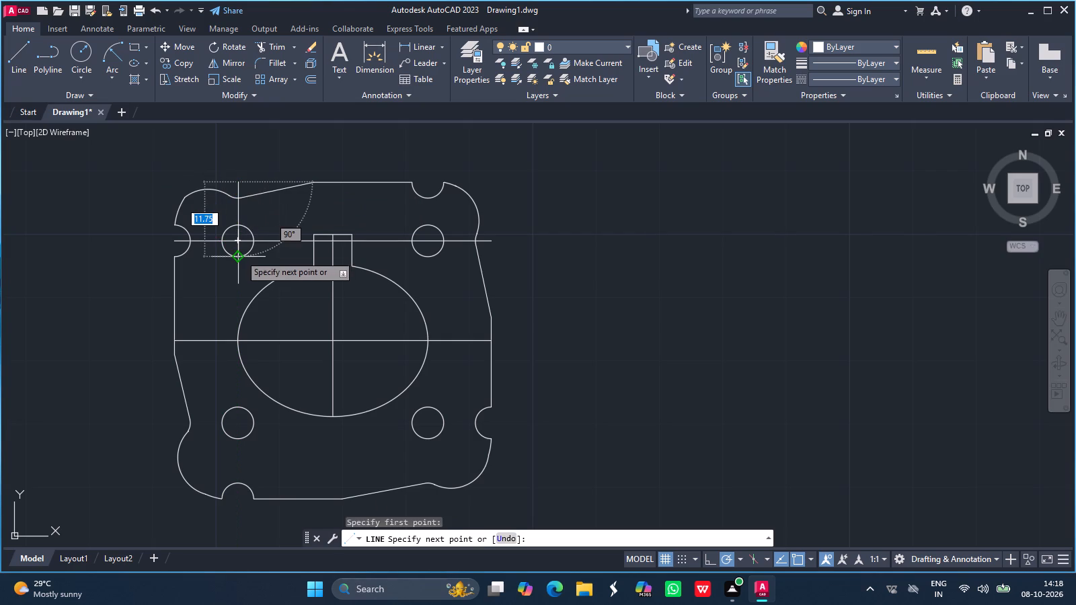
{"action": "left_click_drag", "start_coordinate": [240, 255], "coordinate": [238, 257]}
{"action": "left_click", "coordinate": [238, 257]}
{"action": "key", "text": "Return"}
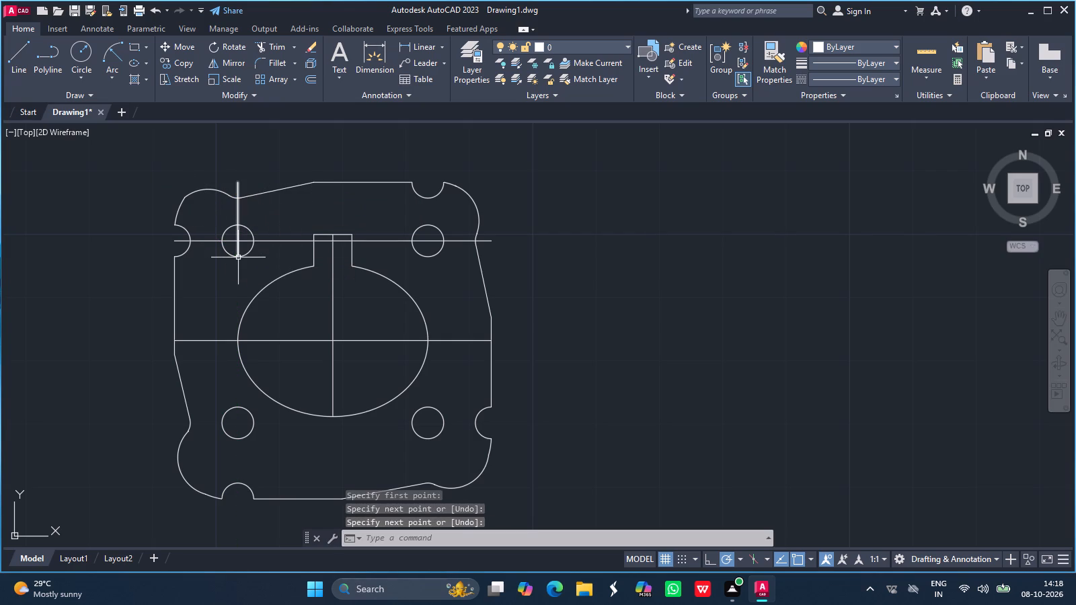
Draw a vertical centre line 11.75 long from the top-edge notch centre through the upper-right hole to its bottom.
{"action": "left_click", "coordinate": [15, 59]}
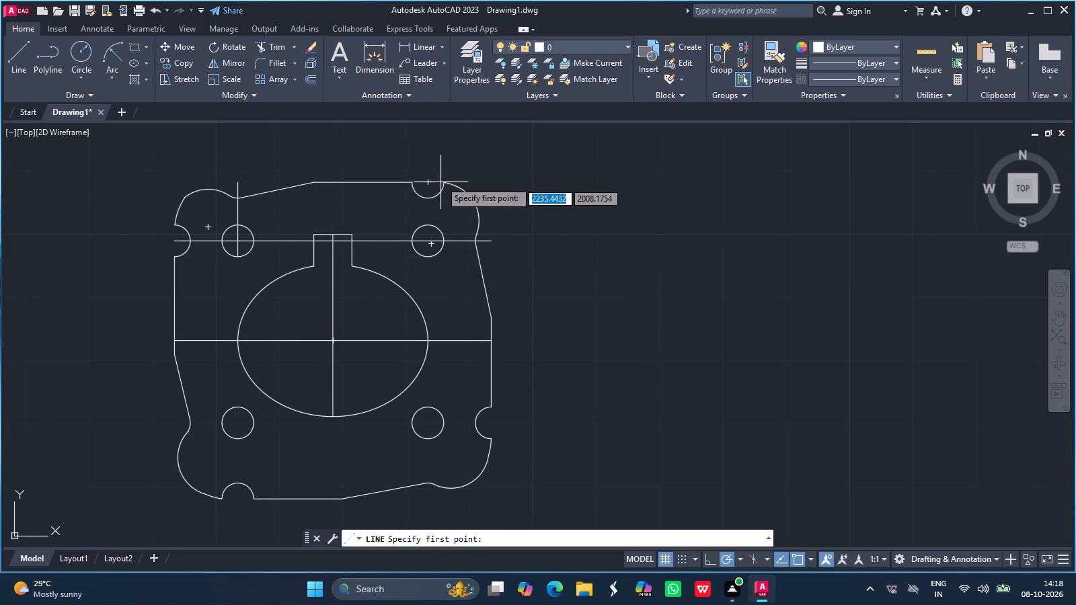
{"action": "left_click_drag", "start_coordinate": [427, 181], "coordinate": [429, 257]}
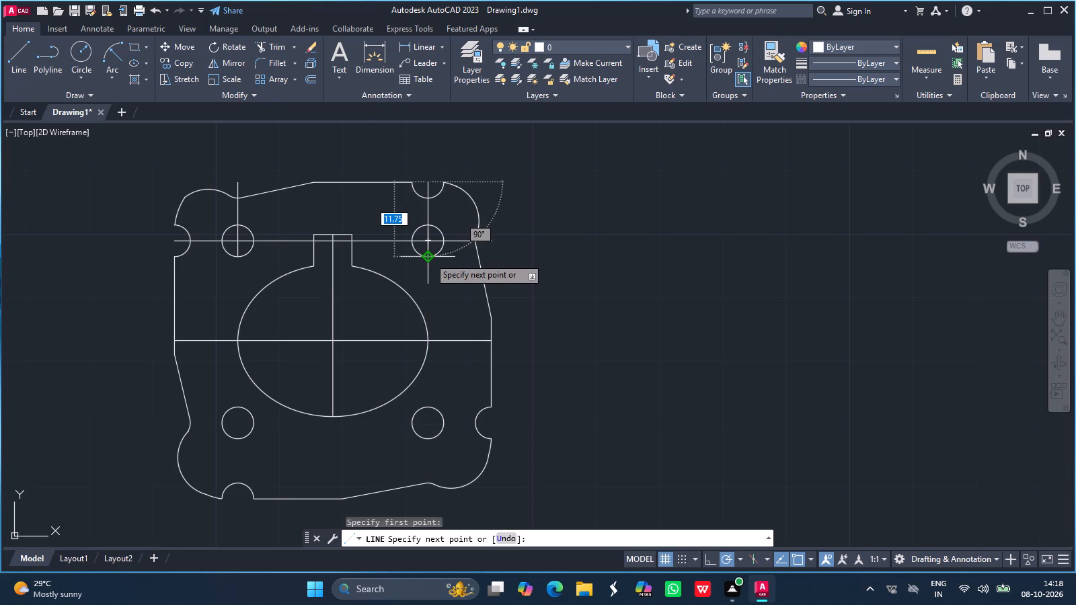
{"action": "left_click_drag", "start_coordinate": [429, 257], "coordinate": [429, 262]}
{"action": "left_click", "coordinate": [429, 262]}
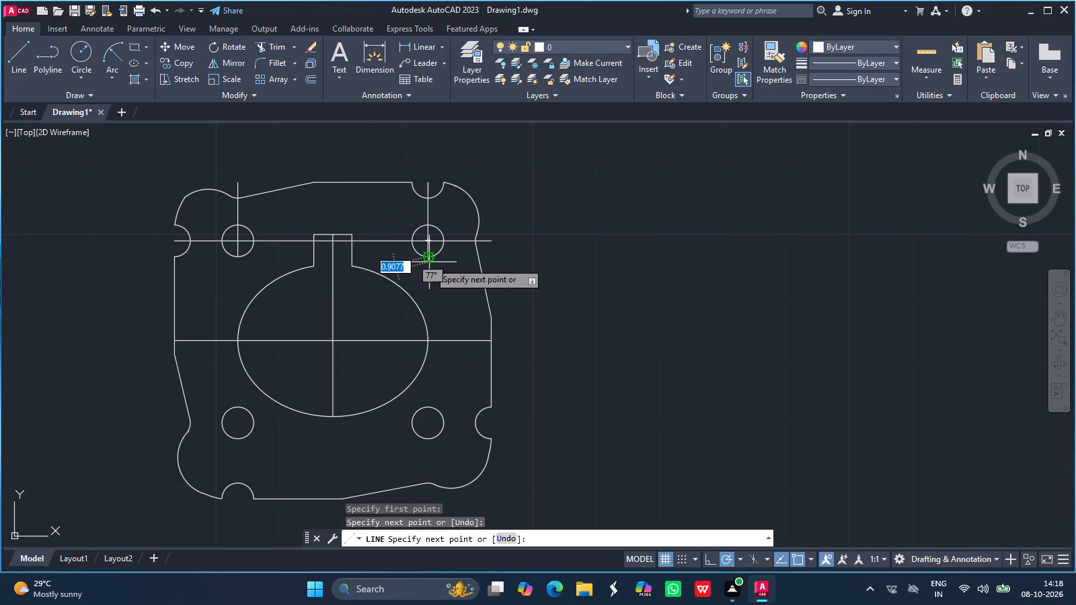
{"action": "key", "text": "Return"}
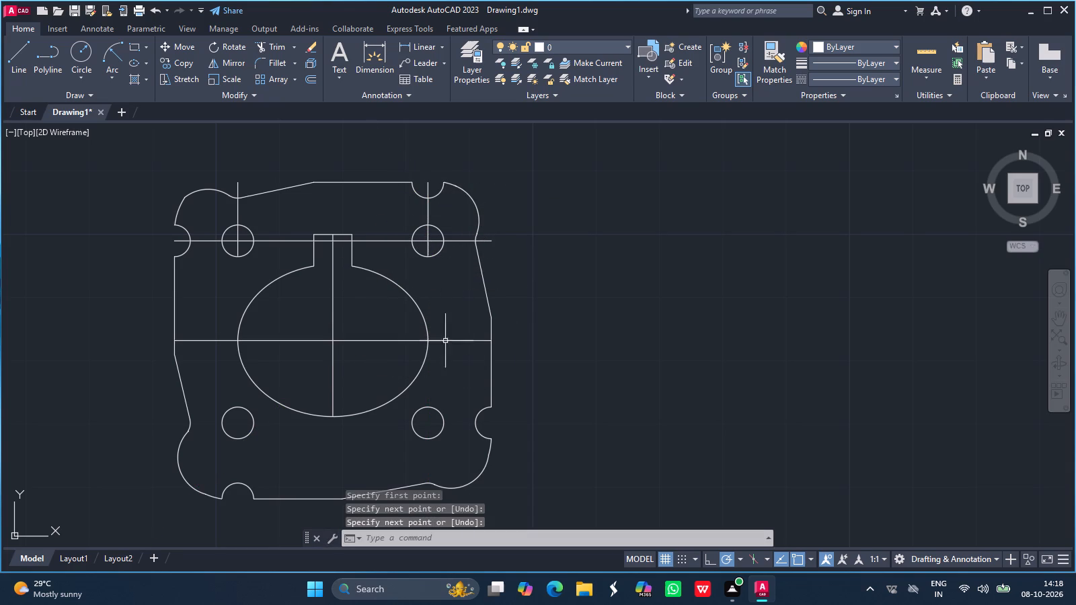
Draw a horizontal centre line through both lower holes, from the plate's original left edge to the right-edge notch centre.
{"action": "left_click", "coordinate": [16, 51]}
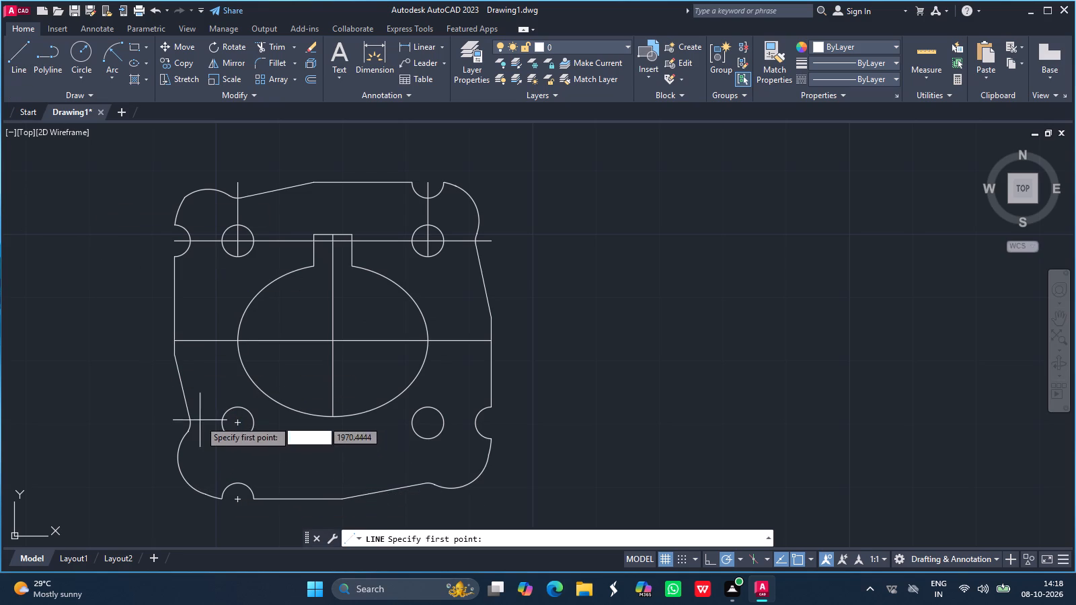
{"action": "left_click_drag", "start_coordinate": [174, 421], "coordinate": [405, 451]}
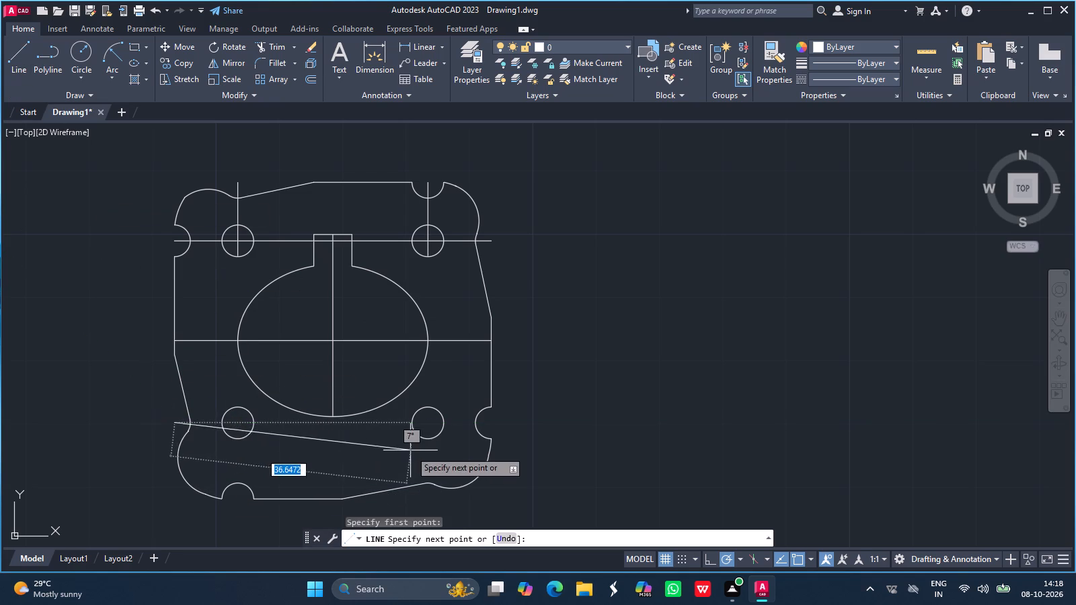
{"action": "left_click", "coordinate": [493, 422]}
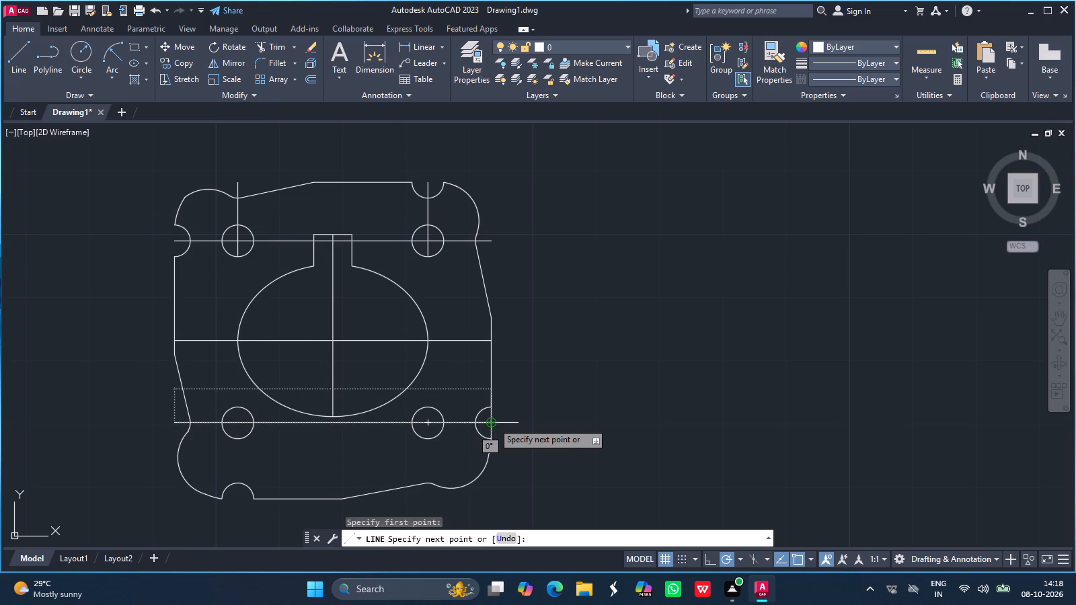
{"action": "key", "text": "Return"}
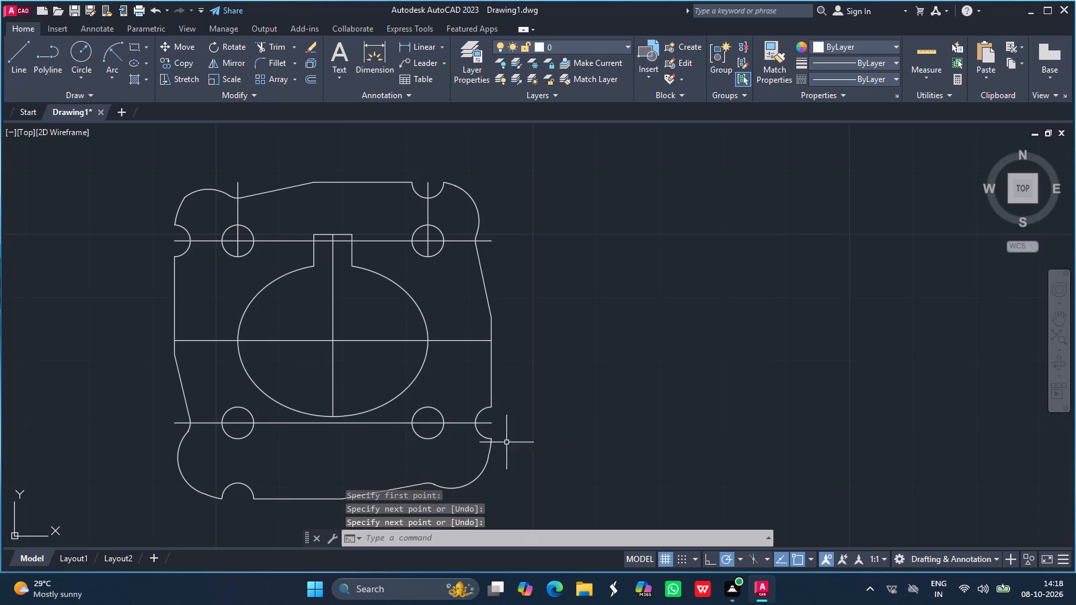
Draw a vertical centre line 14.5 long from the bottom-edge notch centre through the lower-left hole to its top.
{"action": "left_click", "coordinate": [18, 53]}
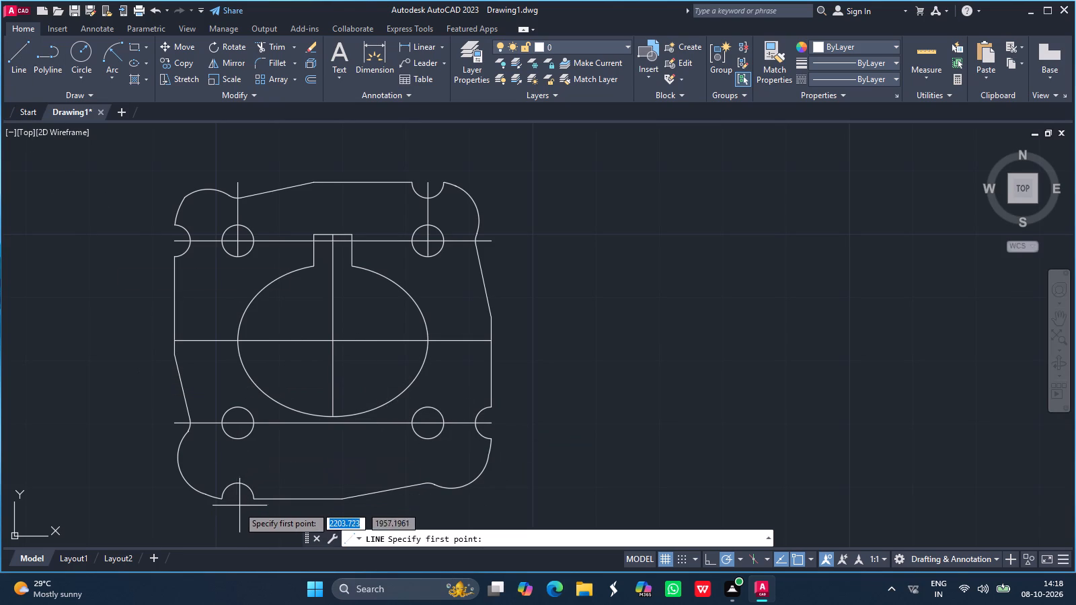
{"action": "left_click_drag", "start_coordinate": [239, 499], "coordinate": [238, 402]}
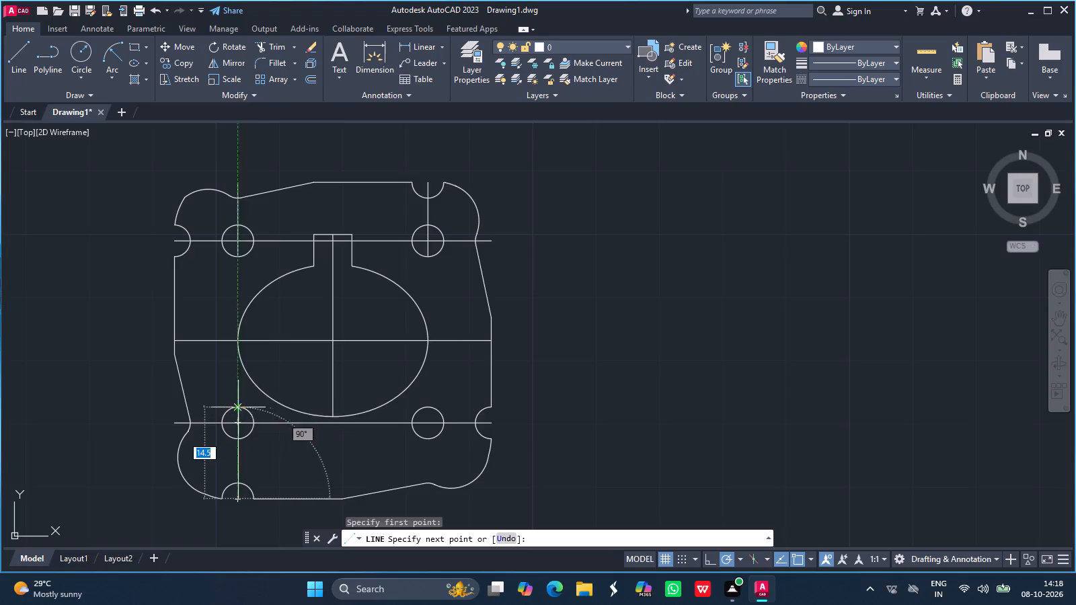
{"action": "left_click_drag", "start_coordinate": [238, 402], "coordinate": [238, 401]}
{"action": "left_click", "coordinate": [238, 401]}
{"action": "left_click", "coordinate": [238, 401]}
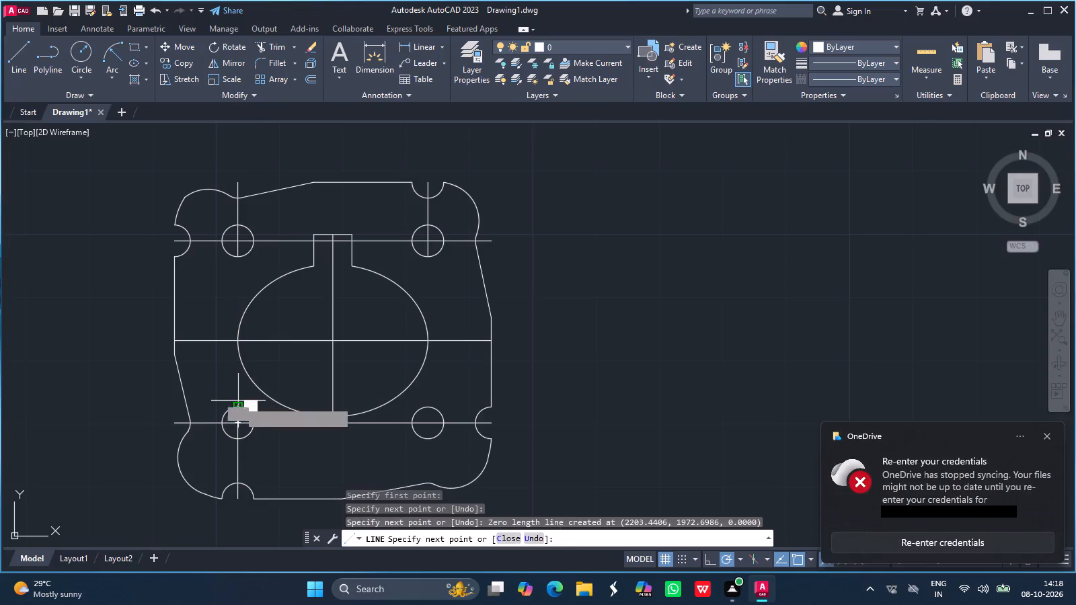
{"action": "key", "text": "Return"}
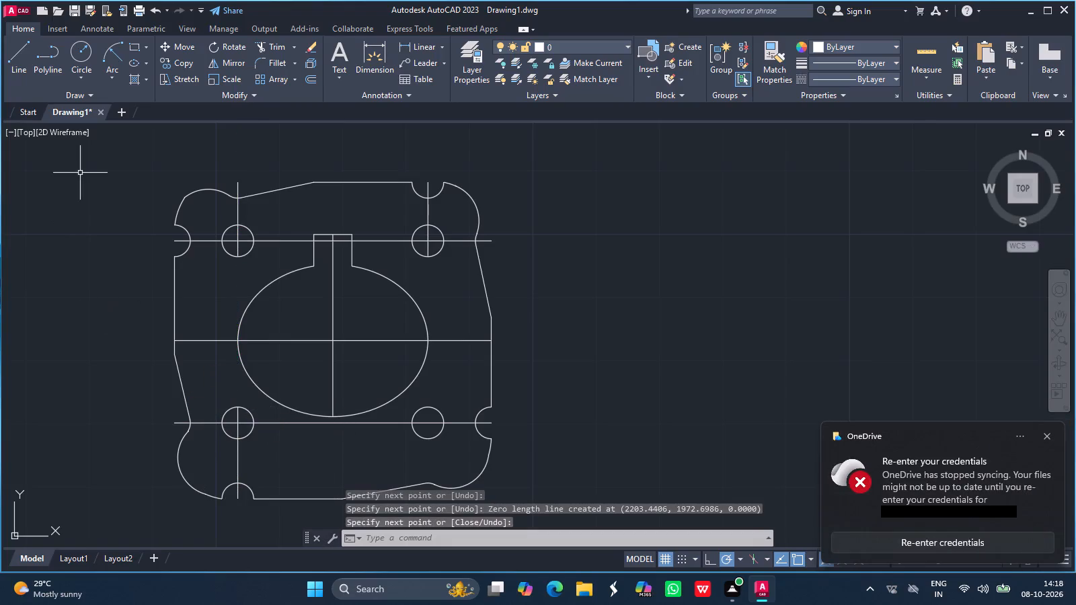
Draw a vertical centre line from bottom-edge level through the lower-right hole to its top.
{"action": "left_click", "coordinate": [17, 44]}
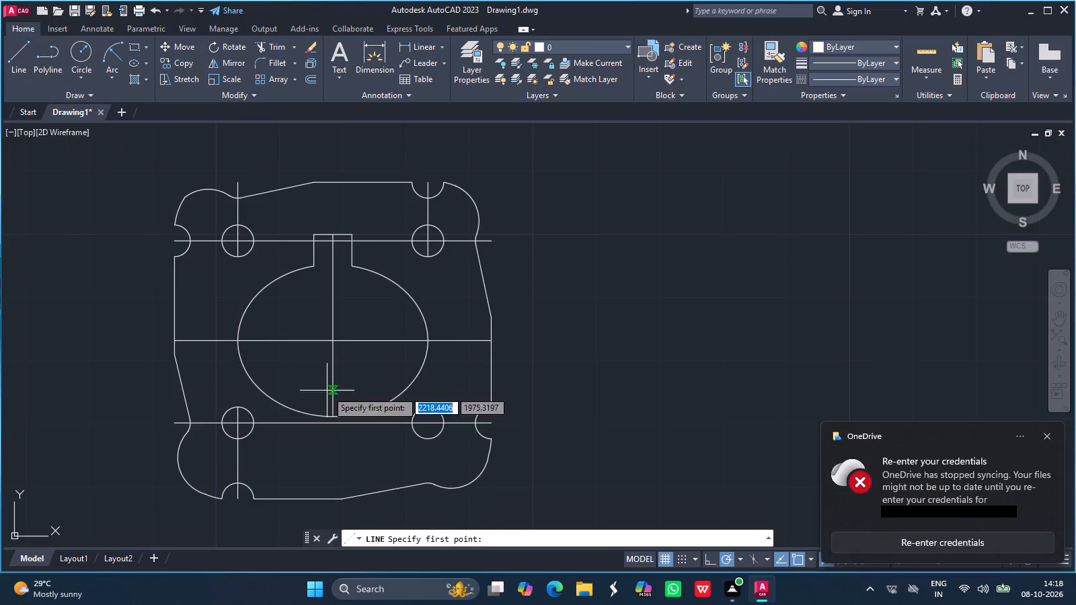
{"action": "left_click_drag", "start_coordinate": [431, 499], "coordinate": [426, 405]}
{"action": "left_click", "coordinate": [426, 405]}
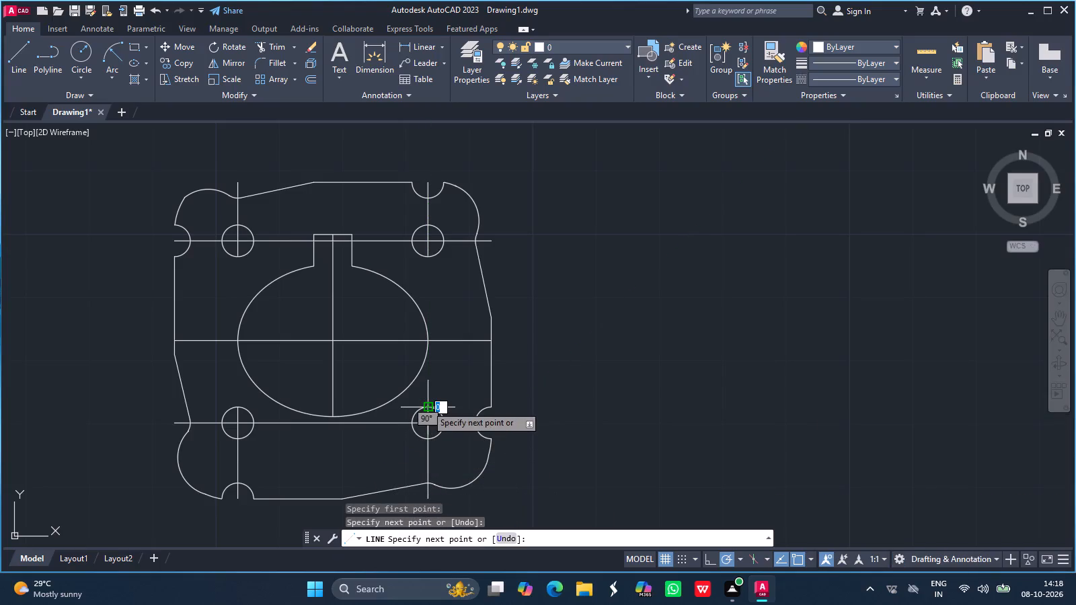
{"action": "key", "text": "Return"}
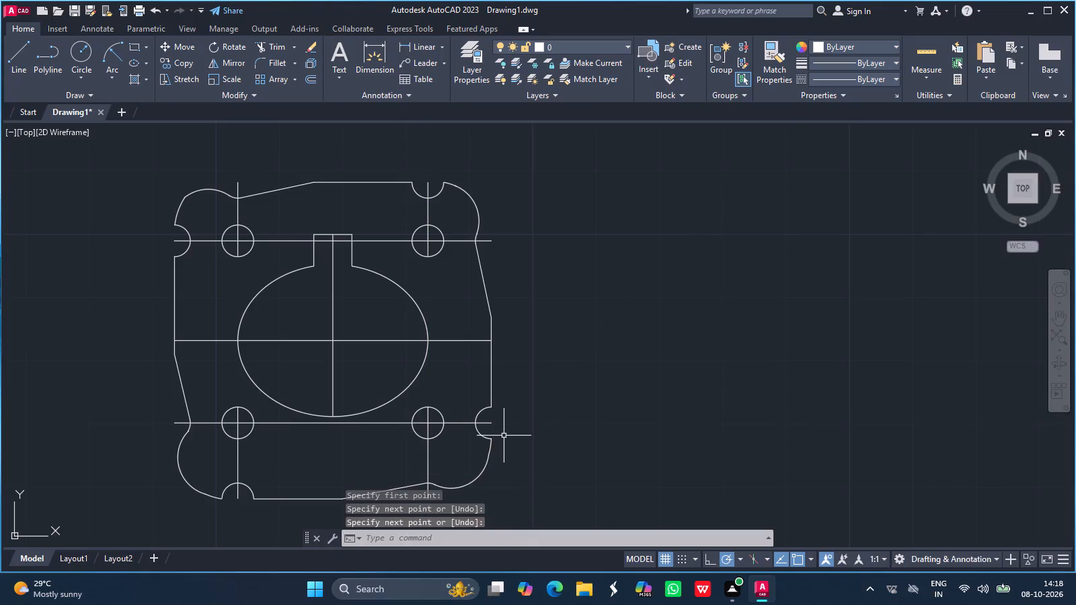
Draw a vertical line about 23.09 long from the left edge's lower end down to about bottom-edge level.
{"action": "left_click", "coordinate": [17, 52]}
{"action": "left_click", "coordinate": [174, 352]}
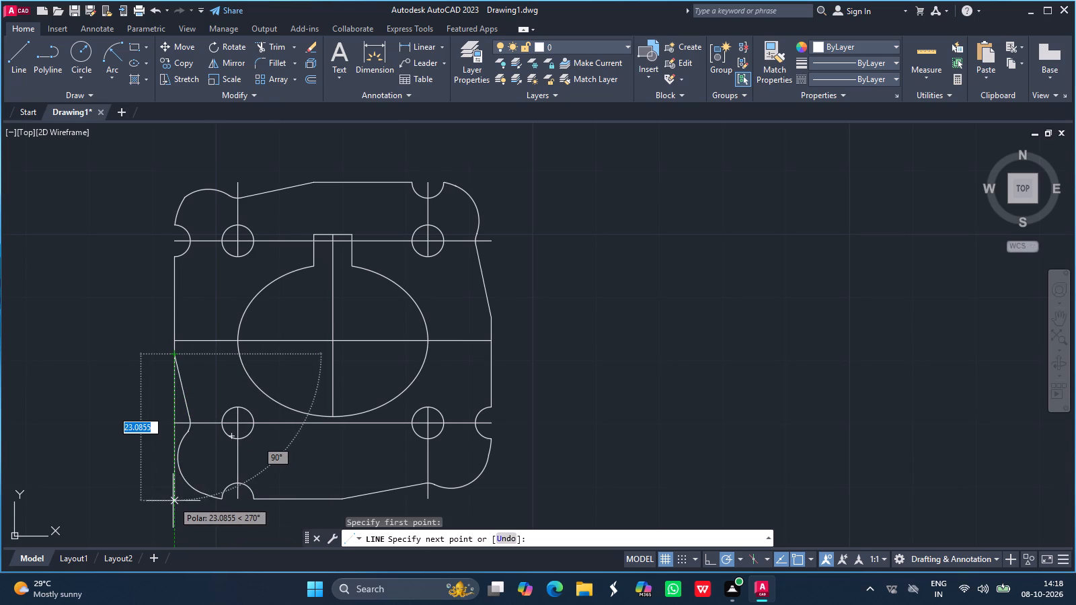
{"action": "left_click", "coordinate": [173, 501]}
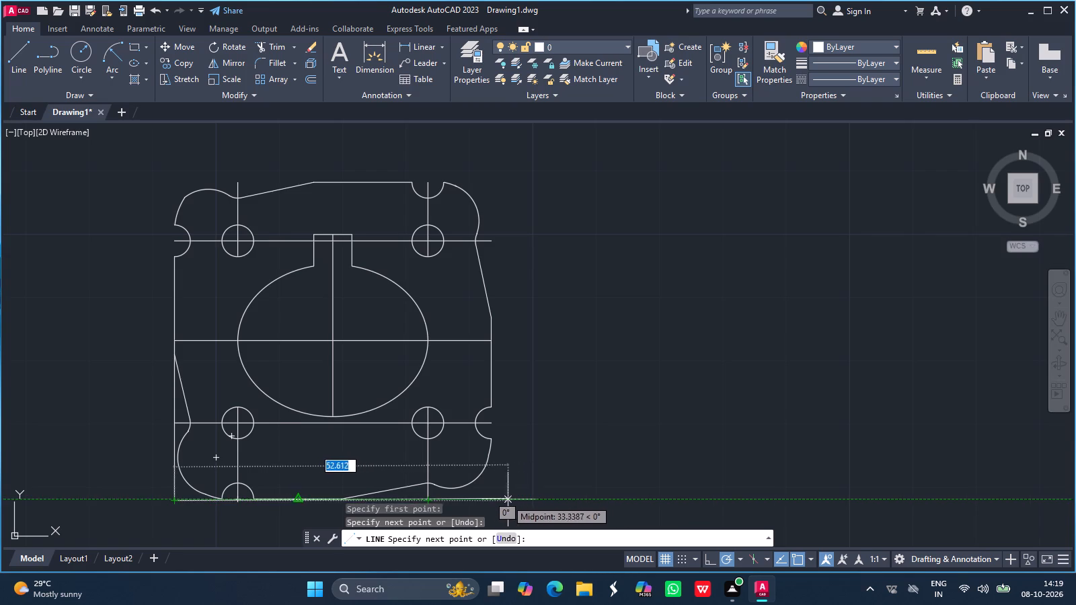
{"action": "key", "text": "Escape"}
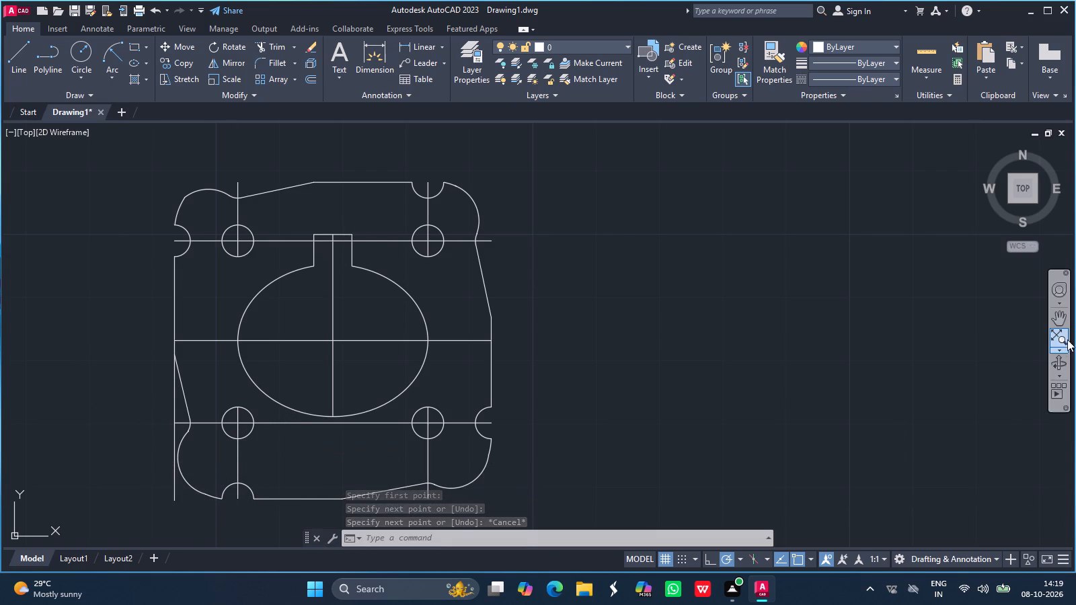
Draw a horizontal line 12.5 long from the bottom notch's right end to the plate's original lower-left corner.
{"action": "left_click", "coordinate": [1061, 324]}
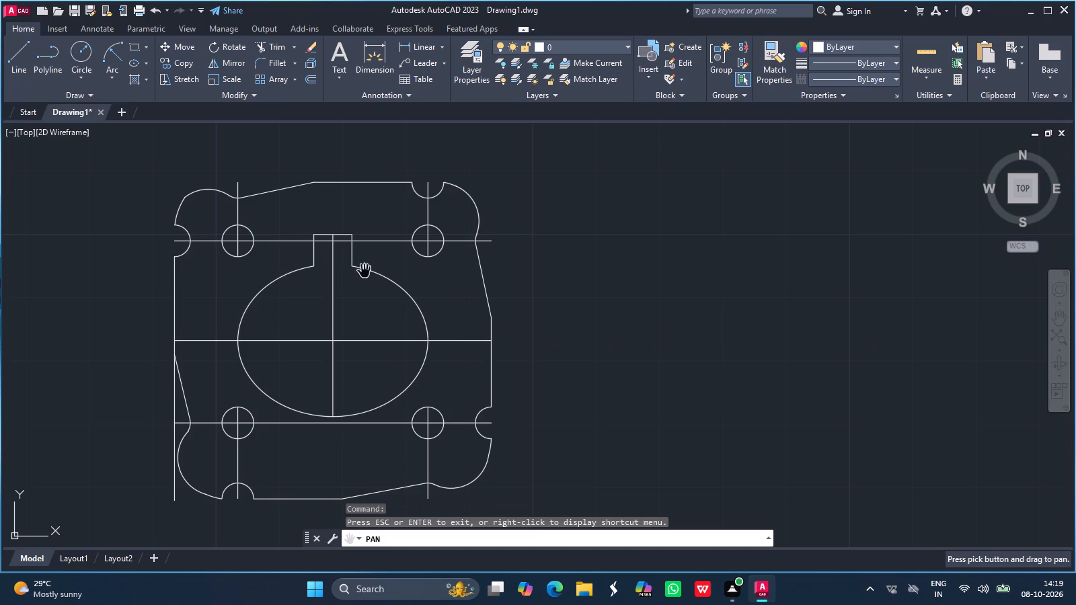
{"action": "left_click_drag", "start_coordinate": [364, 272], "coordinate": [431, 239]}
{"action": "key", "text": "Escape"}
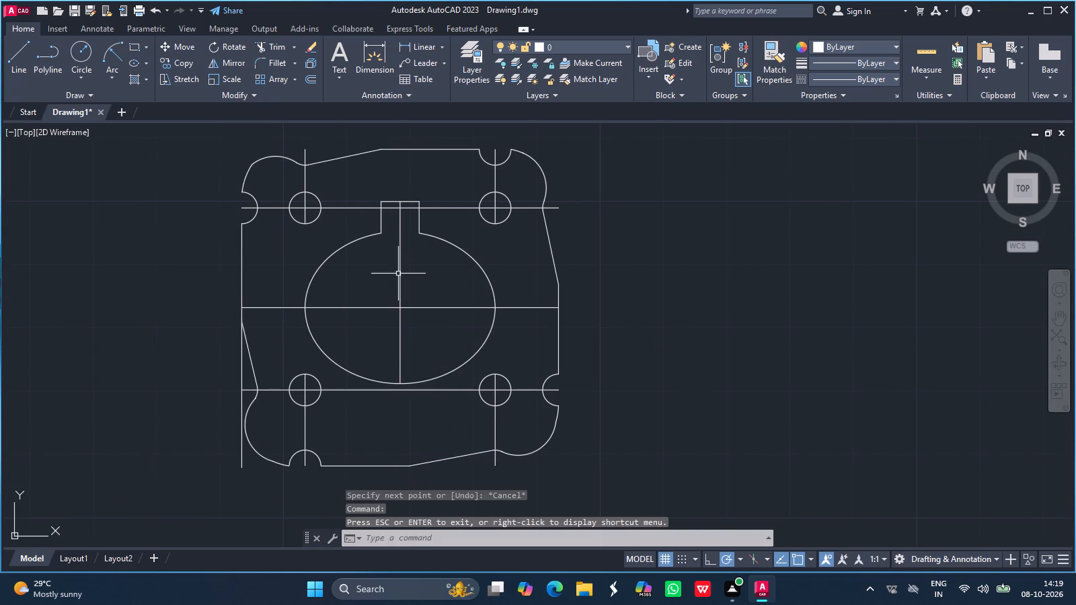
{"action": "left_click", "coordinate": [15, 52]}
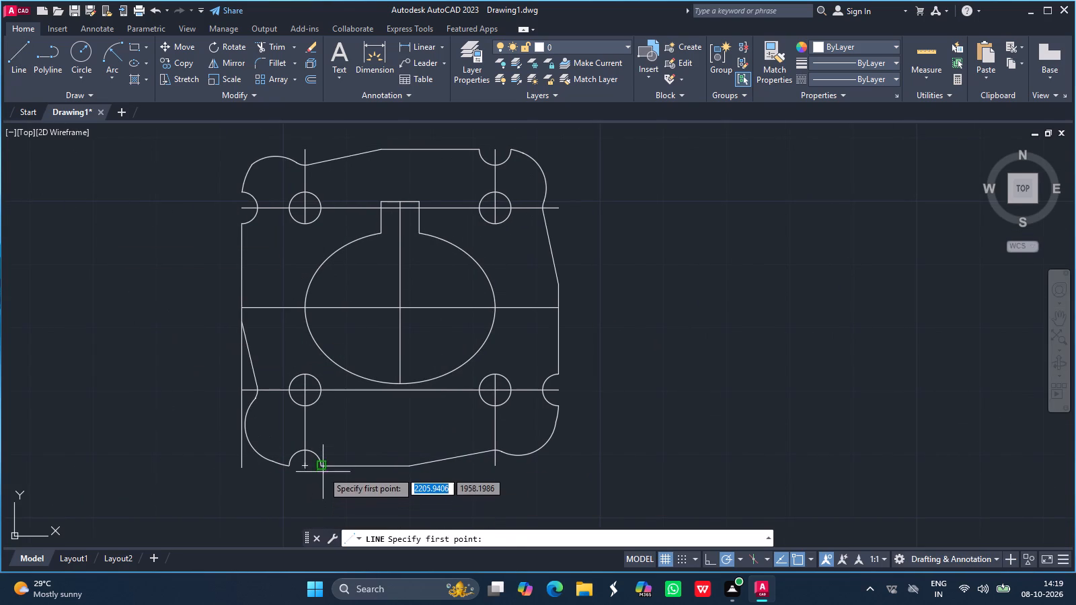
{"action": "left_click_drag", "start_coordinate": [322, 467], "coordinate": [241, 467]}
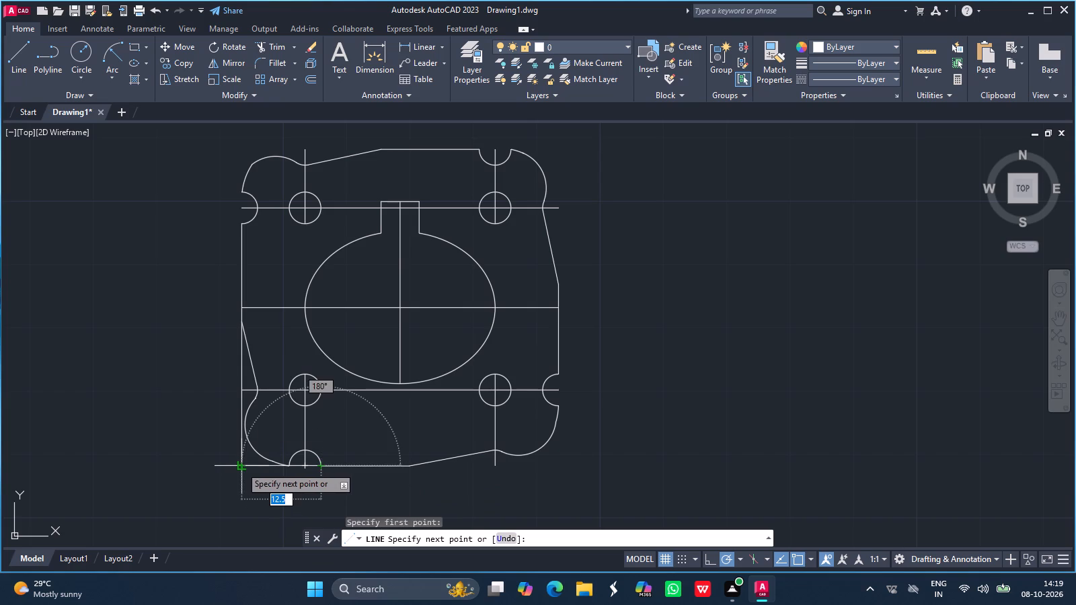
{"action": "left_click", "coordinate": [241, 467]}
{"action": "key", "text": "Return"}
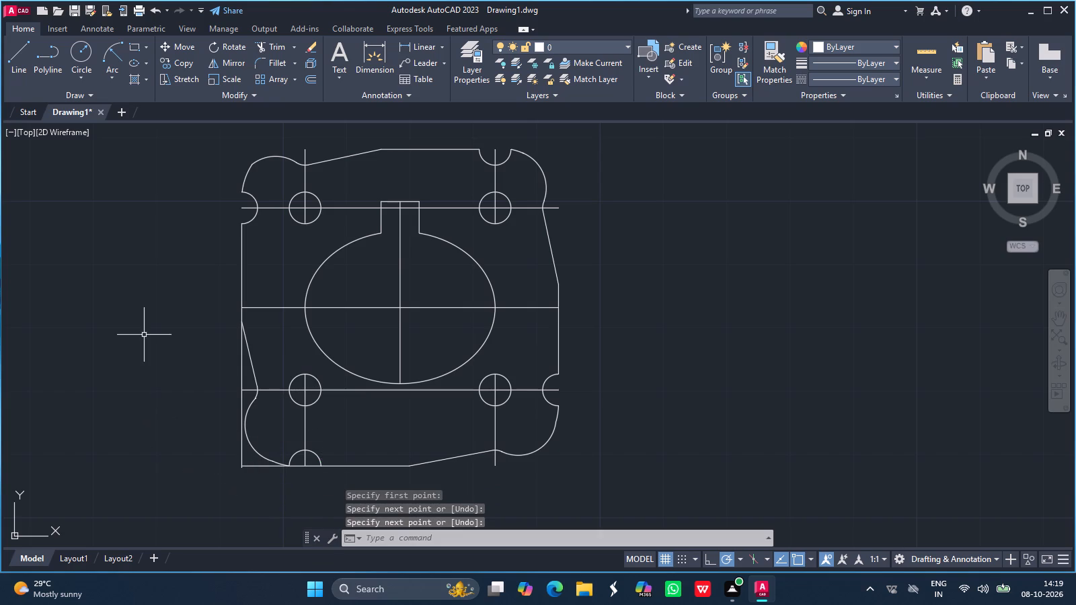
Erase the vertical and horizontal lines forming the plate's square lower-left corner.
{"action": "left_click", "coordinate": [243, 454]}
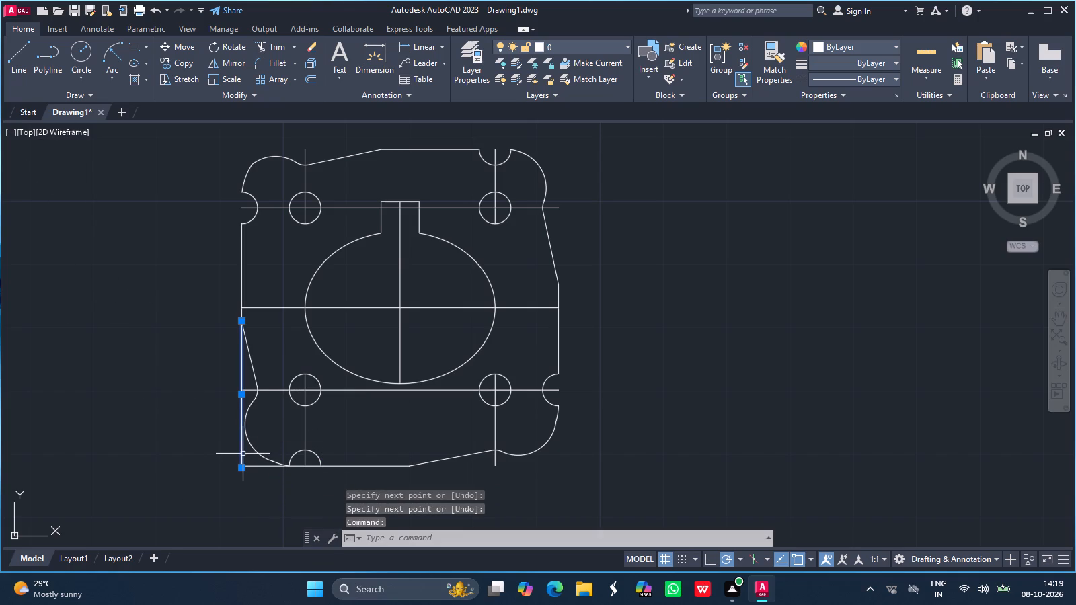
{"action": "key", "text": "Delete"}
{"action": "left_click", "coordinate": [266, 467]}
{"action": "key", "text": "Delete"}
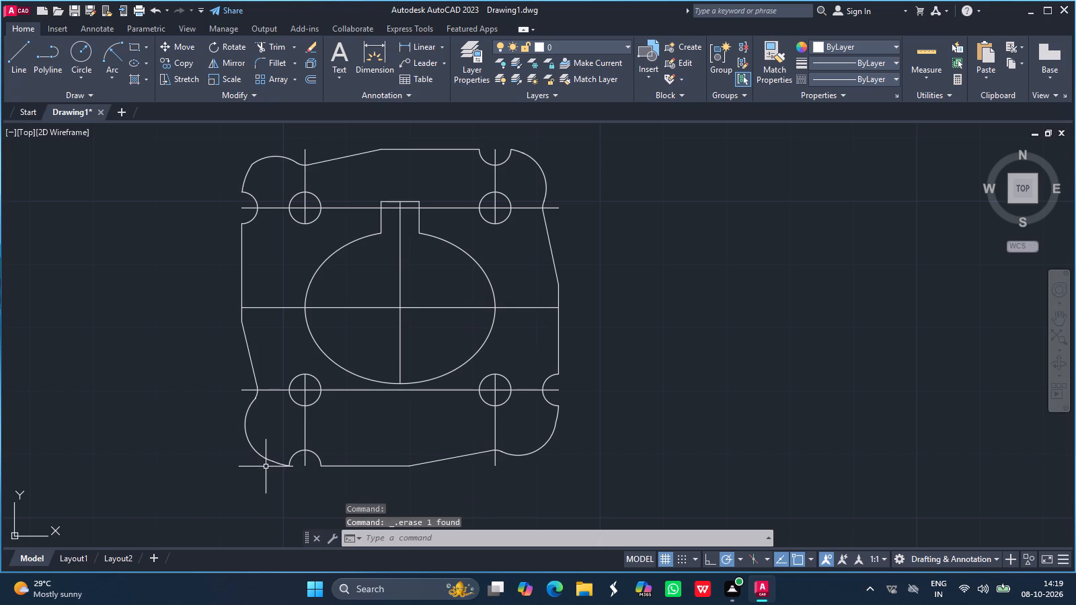
Draw a horizontal line from the bottom notch's right end leftward along the bottom edge, past the plate's left edge.
{"action": "left_click", "coordinate": [19, 56]}
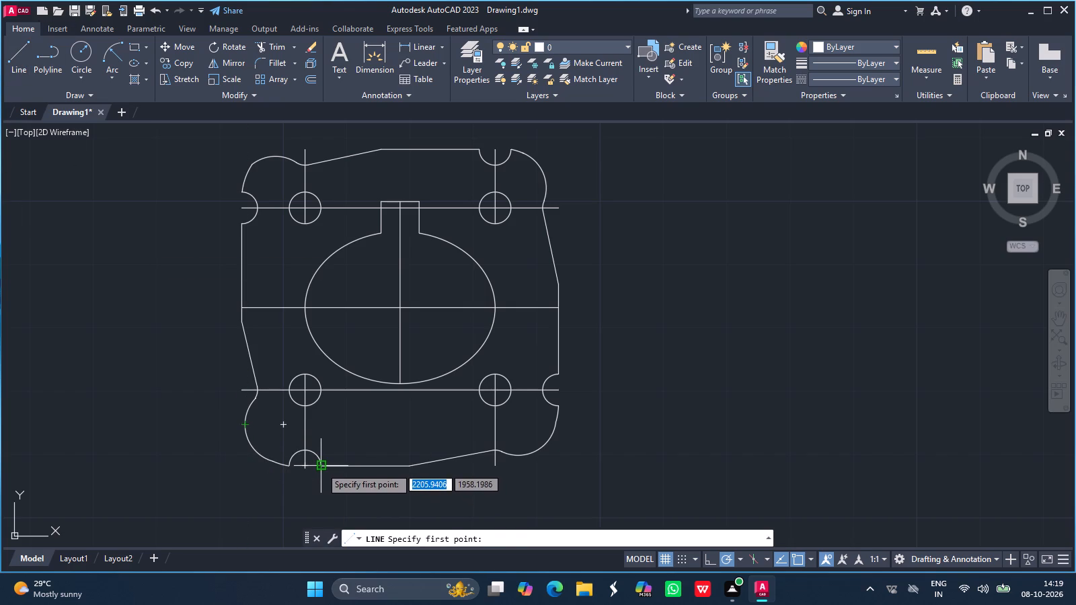
{"action": "left_click_drag", "start_coordinate": [321, 467], "coordinate": [163, 462]}
{"action": "left_click", "coordinate": [163, 462]}
{"action": "key", "text": "Return"}
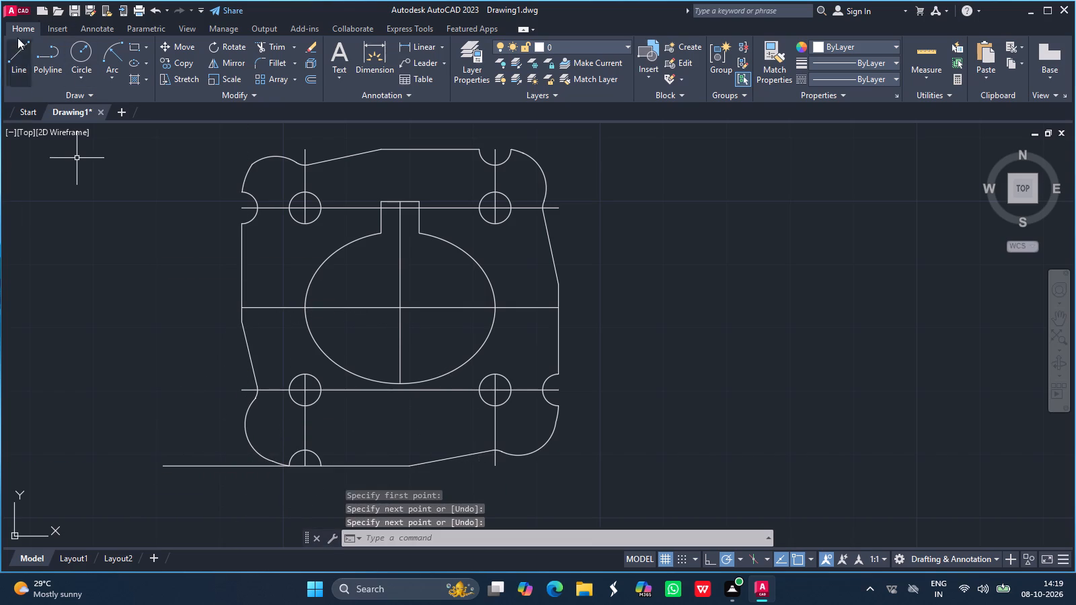
Draw a vertical line about 22.82 long from the left edge's lower end down to the extended bottom line.
{"action": "left_click", "coordinate": [19, 56]}
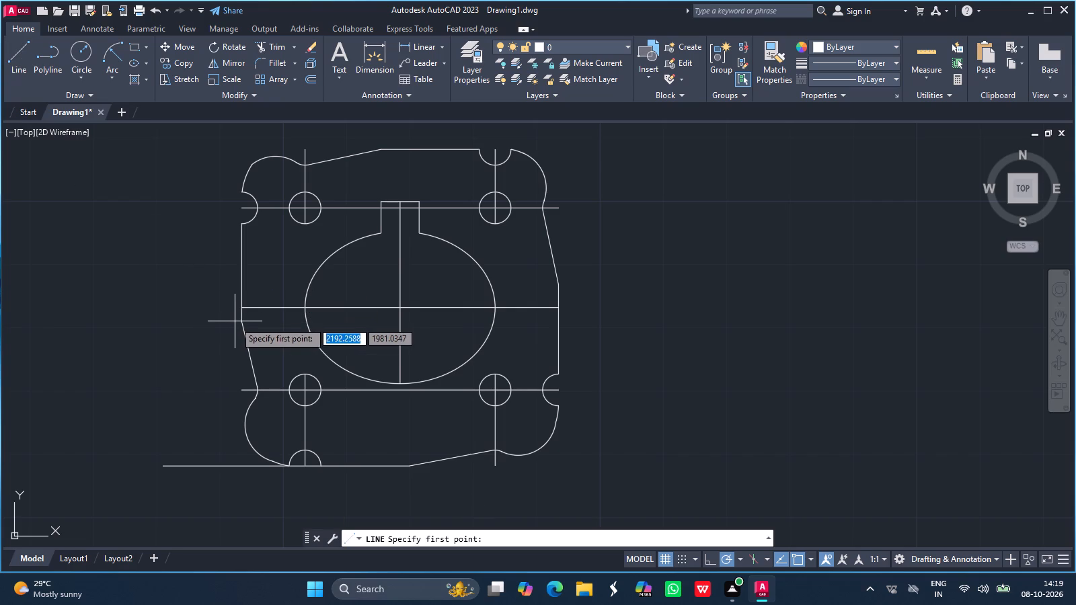
{"action": "left_click_drag", "start_coordinate": [238, 321], "coordinate": [244, 454]}
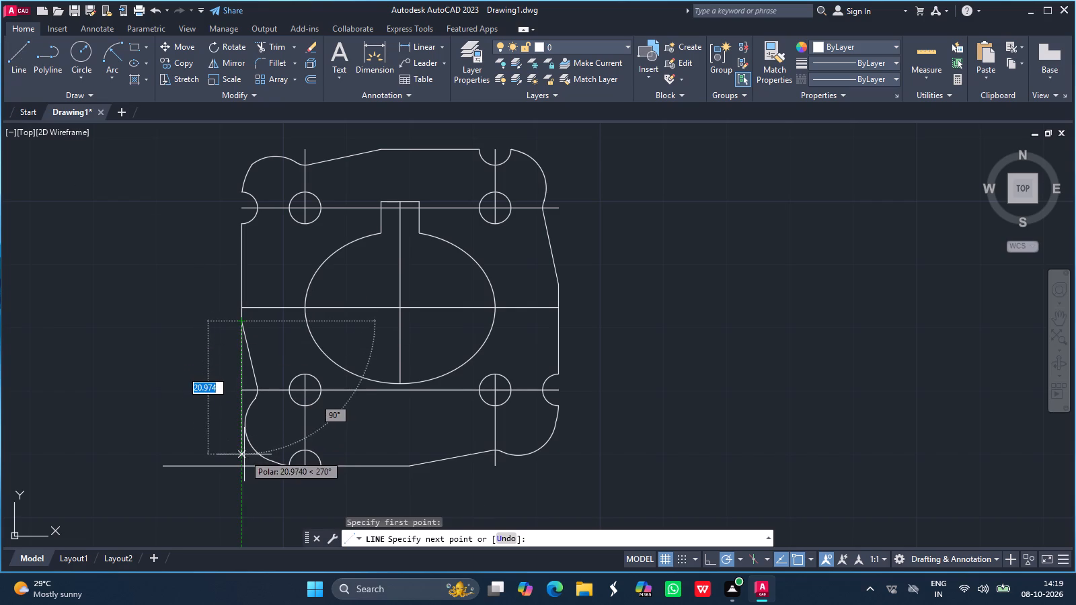
{"action": "left_click_drag", "start_coordinate": [244, 454], "coordinate": [244, 465]}
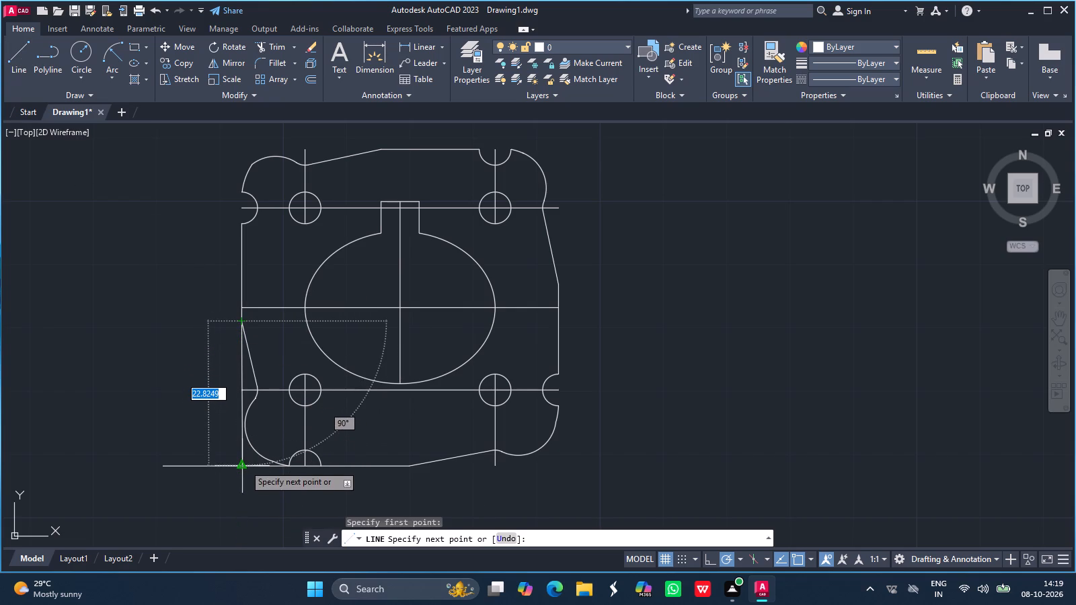
{"action": "left_click", "coordinate": [244, 465]}
{"action": "key", "text": "Return"}
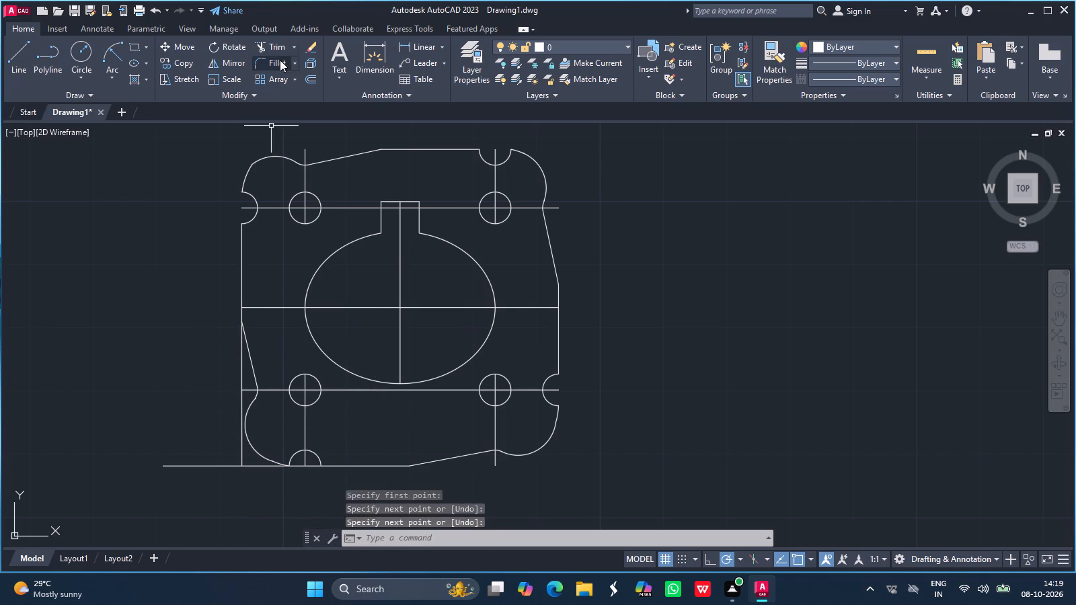
Trim the bottom line's overhang beyond the vertical line at the lower-left corner.
{"action": "left_click", "coordinate": [274, 40]}
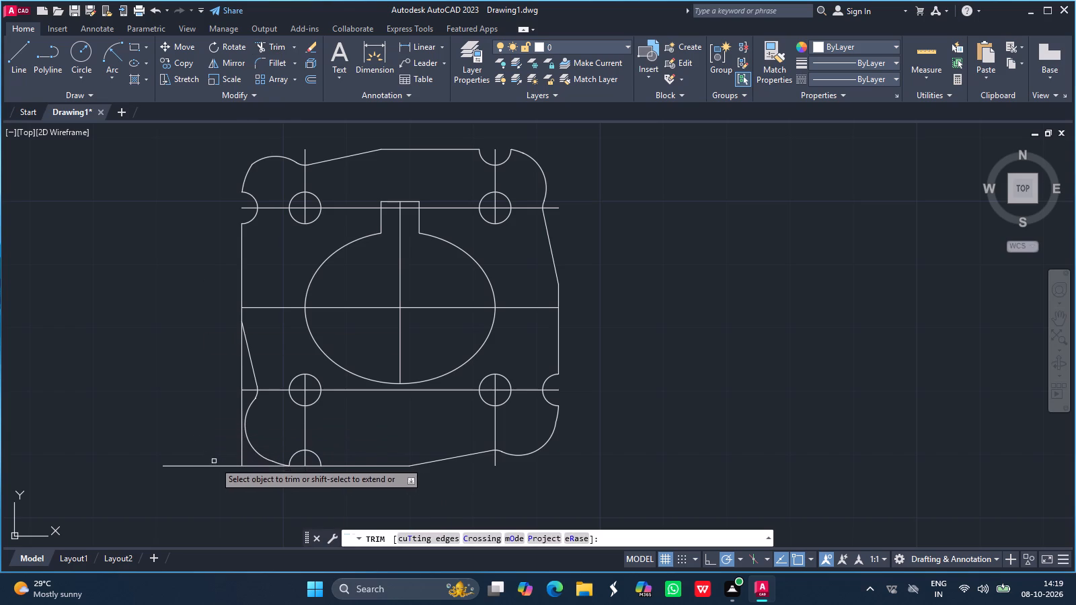
{"action": "left_click", "coordinate": [221, 467]}
{"action": "key", "text": "Return"}
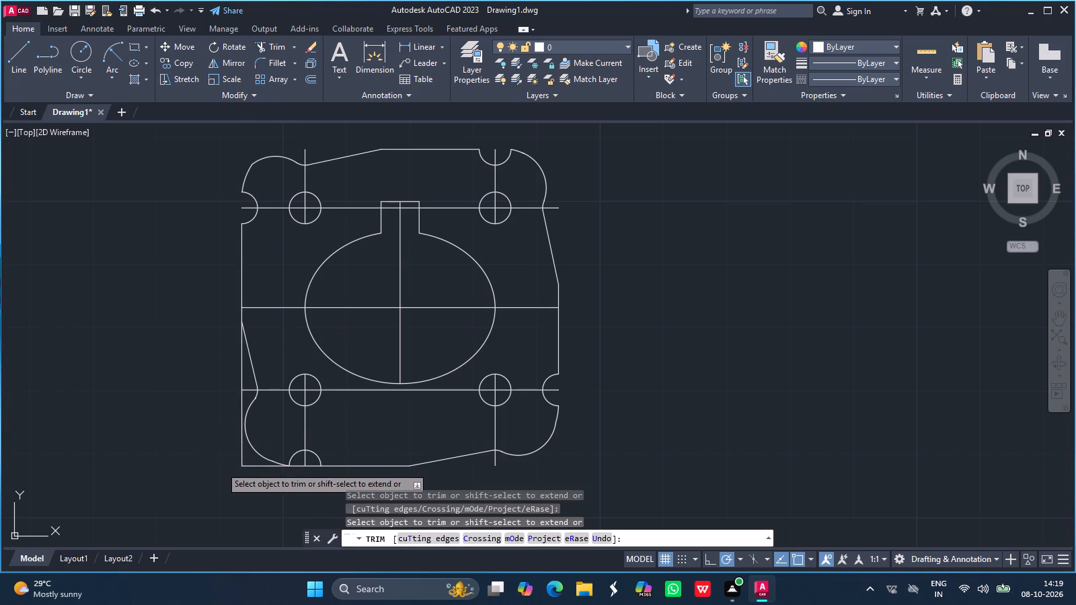
Draw a horizontal line from the bottom edge's right end, past the plate's right edge.
{"action": "left_click", "coordinate": [22, 60]}
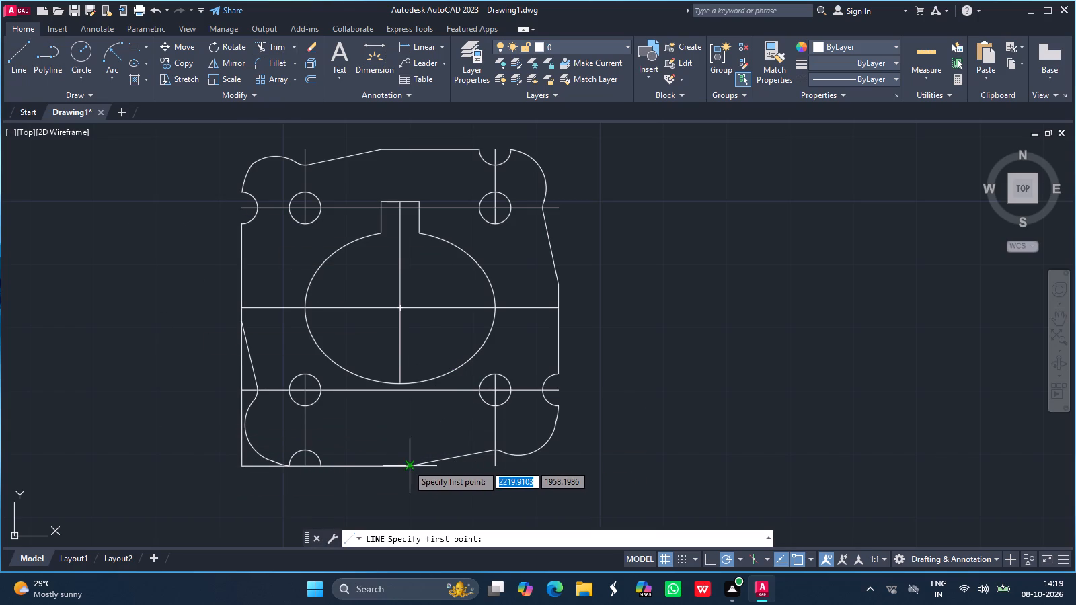
{"action": "left_click_drag", "start_coordinate": [408, 467], "coordinate": [541, 476]}
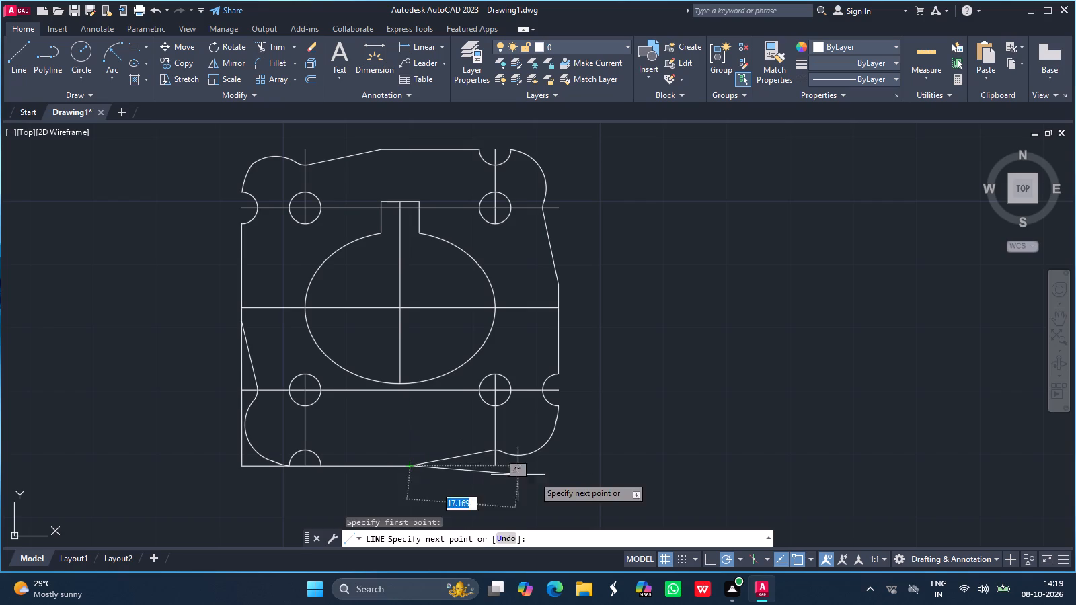
{"action": "left_click_drag", "start_coordinate": [541, 476], "coordinate": [579, 462]}
{"action": "left_click", "coordinate": [579, 462]}
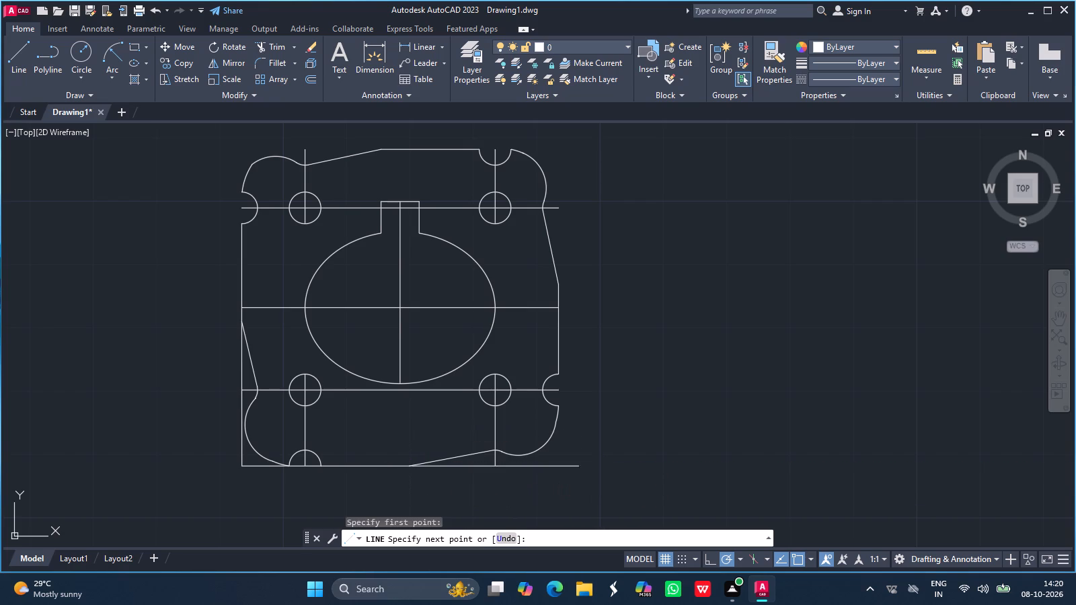
{"action": "key", "text": "Return"}
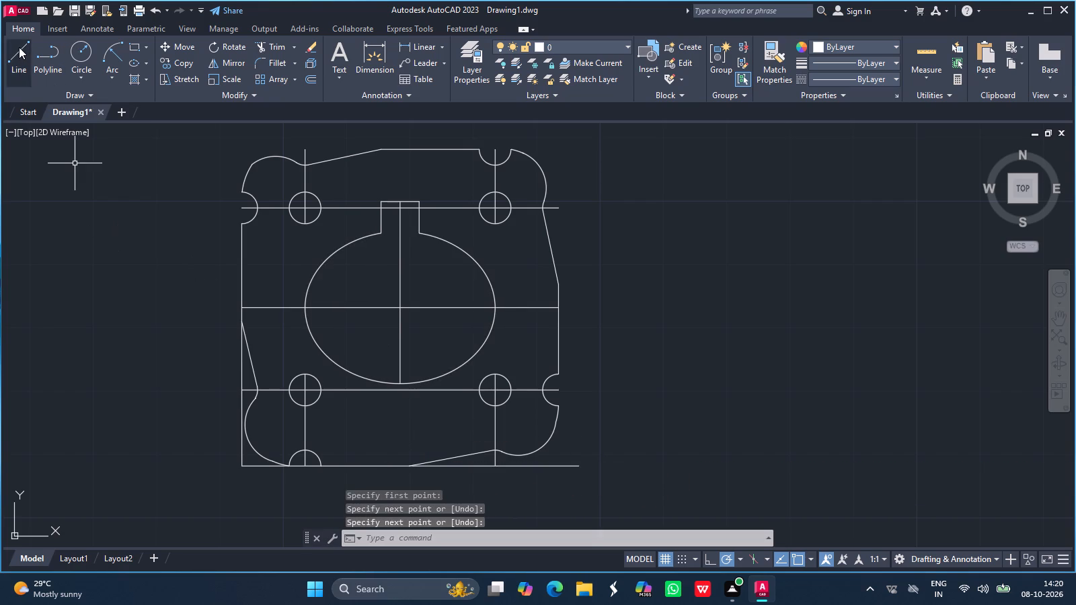
Draw a vertical line from the upper end of the right-edge notch down to the extended bottom line.
{"action": "left_click", "coordinate": [19, 47]}
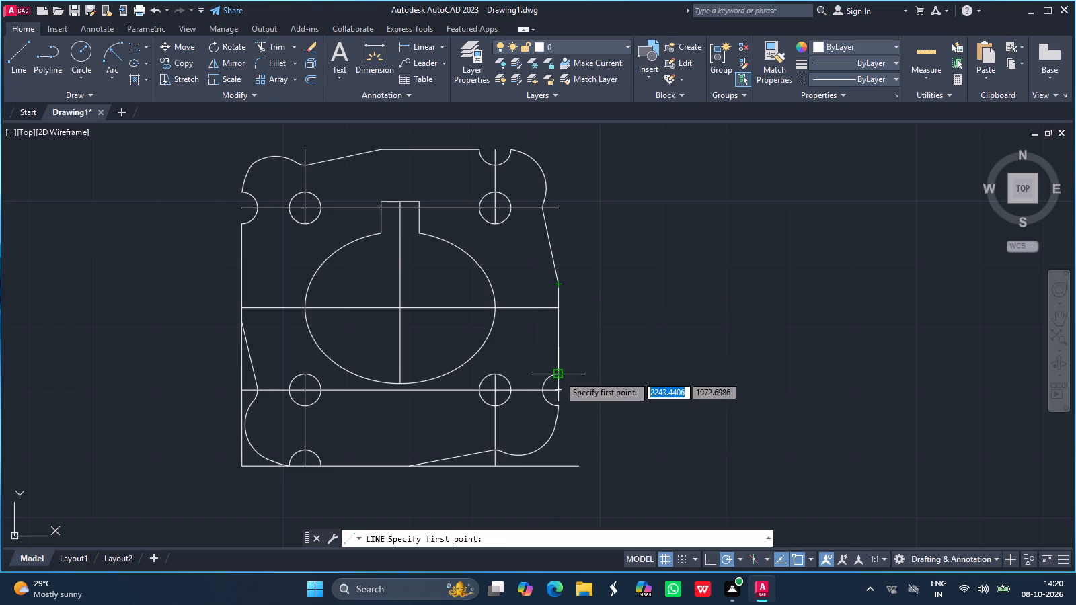
{"action": "left_click_drag", "start_coordinate": [559, 375], "coordinate": [555, 512]}
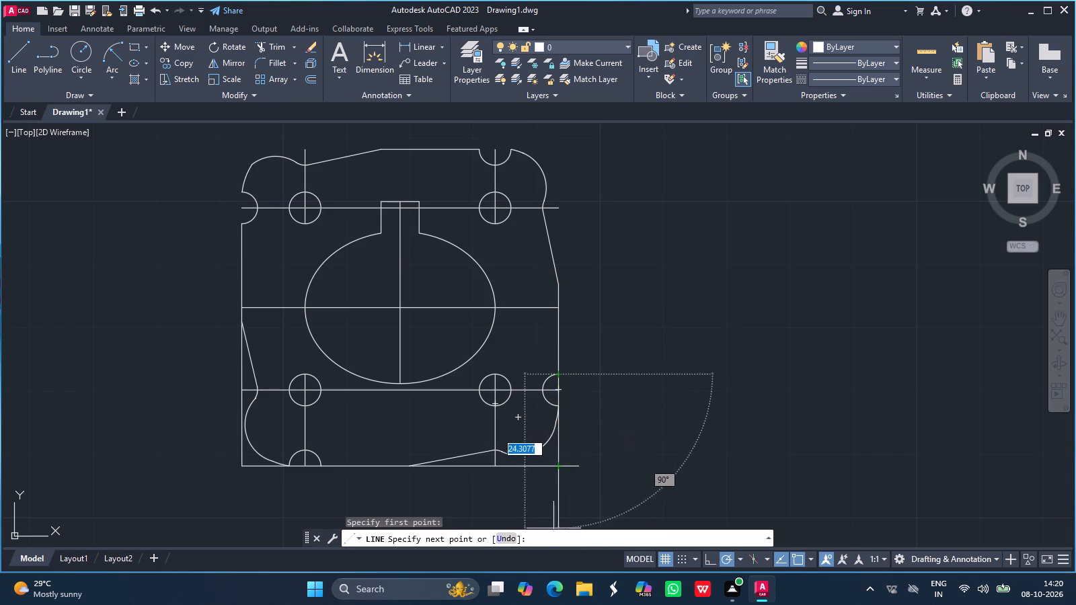
{"action": "left_click_drag", "start_coordinate": [555, 512], "coordinate": [557, 467]}
{"action": "left_click", "coordinate": [557, 467]}
{"action": "key", "text": "Return"}
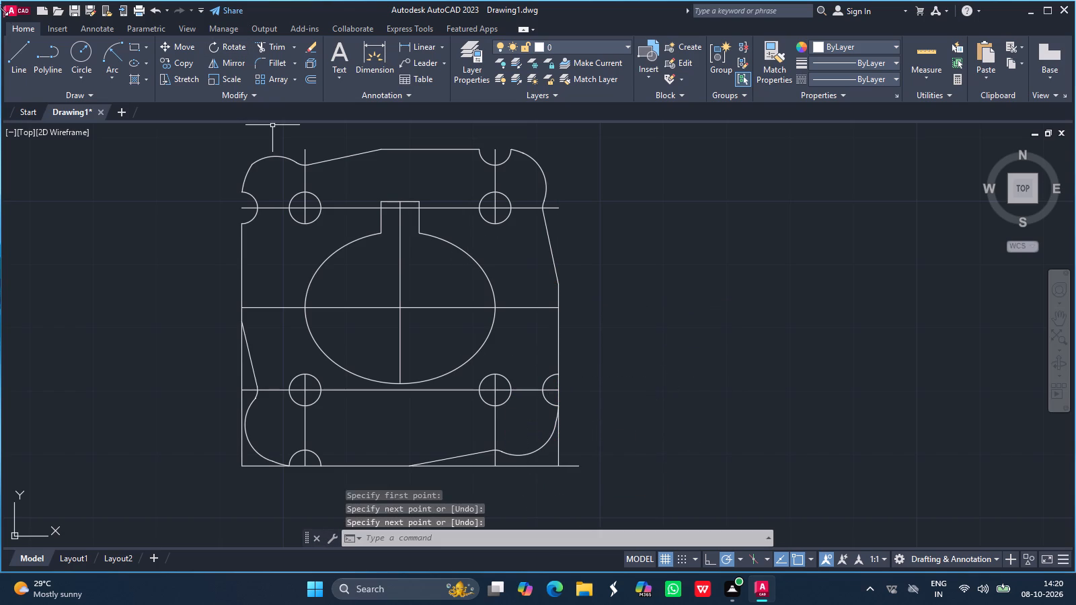
Trim the bottom line's overhang beyond the vertical line at the plate's lower-right corner.
{"action": "left_click", "coordinate": [261, 48]}
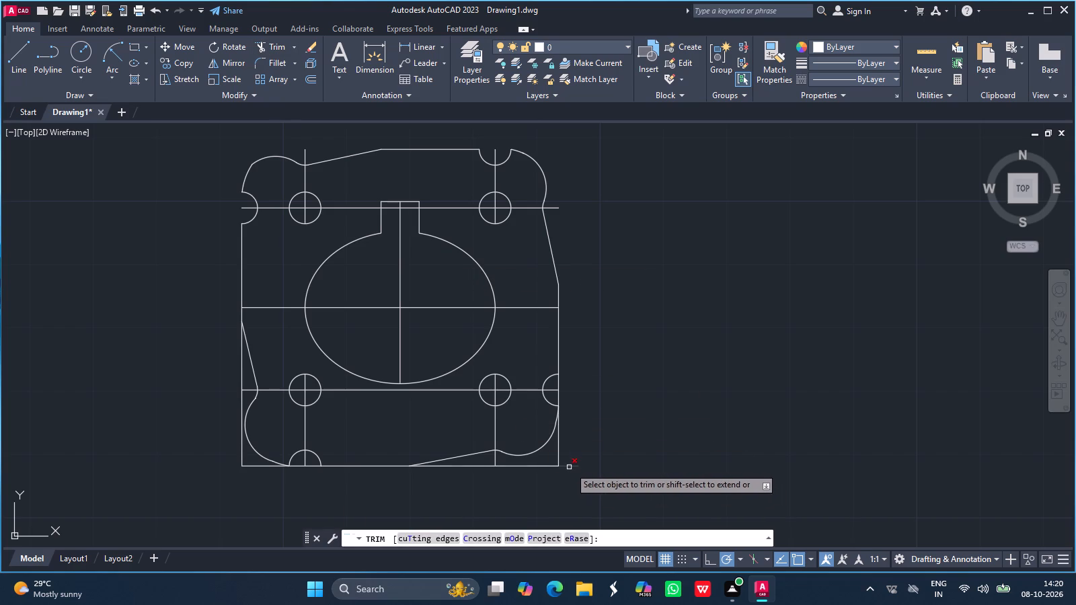
{"action": "left_click", "coordinate": [570, 467]}
{"action": "key", "text": "Return"}
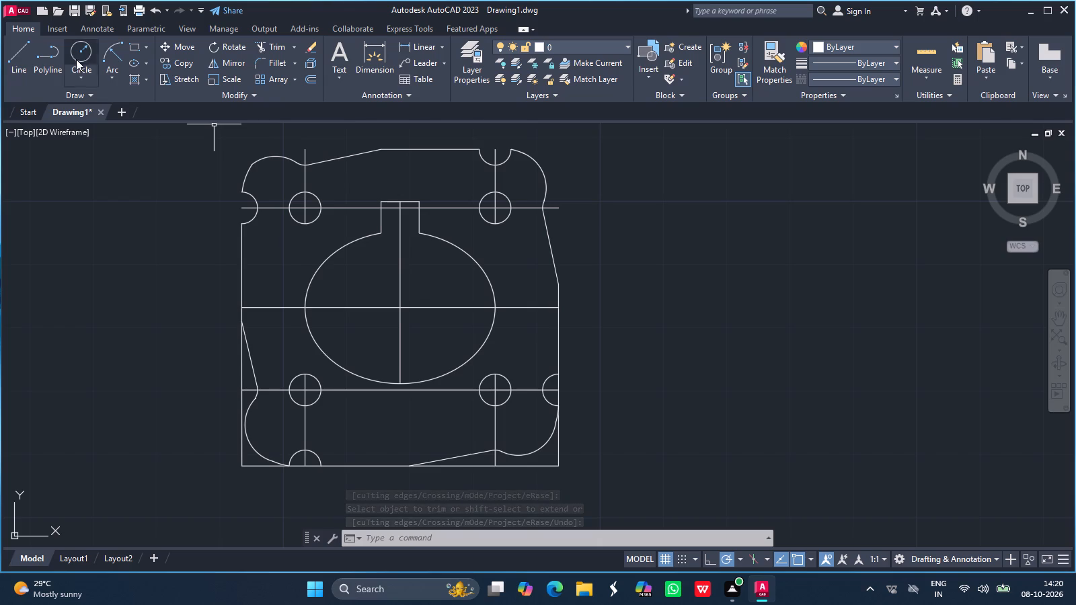
Draw a horizontal line from the top edge's left end leftward, slightly past the plate's left edge.
{"action": "left_click", "coordinate": [22, 58]}
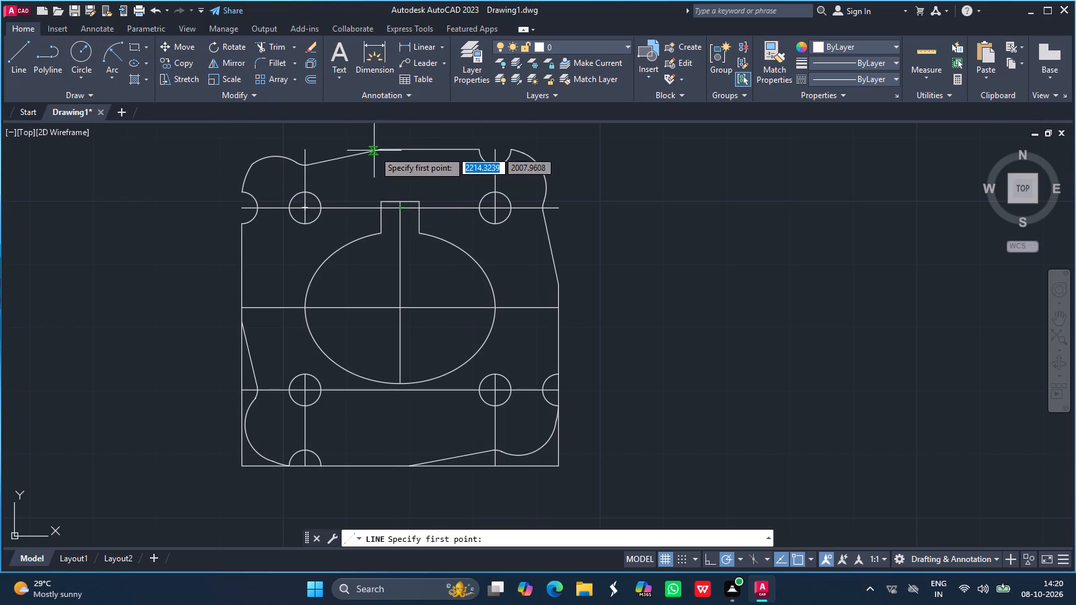
{"action": "left_click_drag", "start_coordinate": [380, 149], "coordinate": [241, 149]}
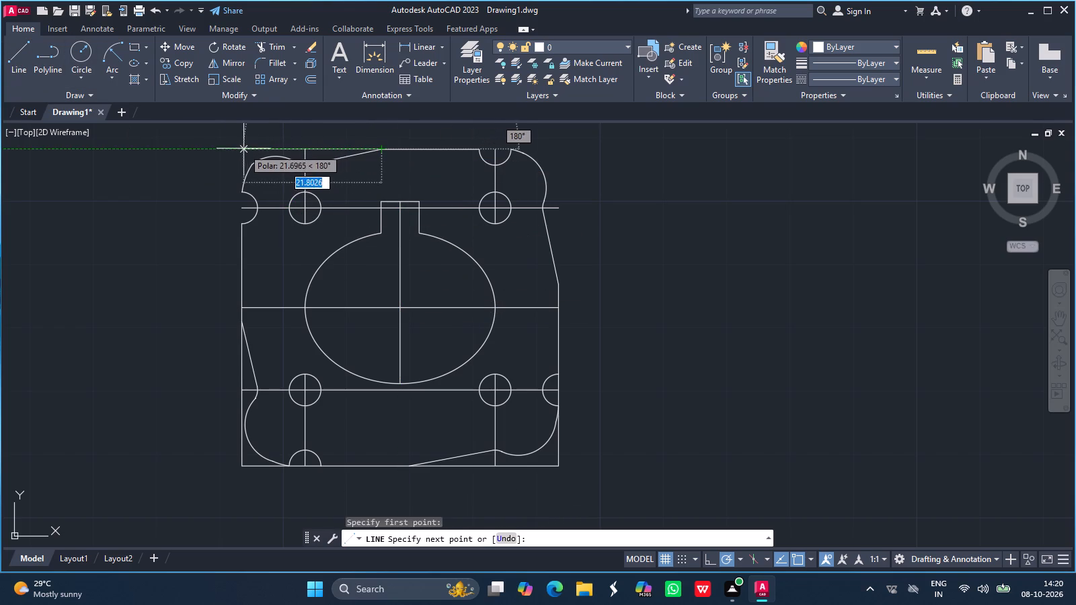
{"action": "left_click_drag", "start_coordinate": [241, 149], "coordinate": [240, 149]}
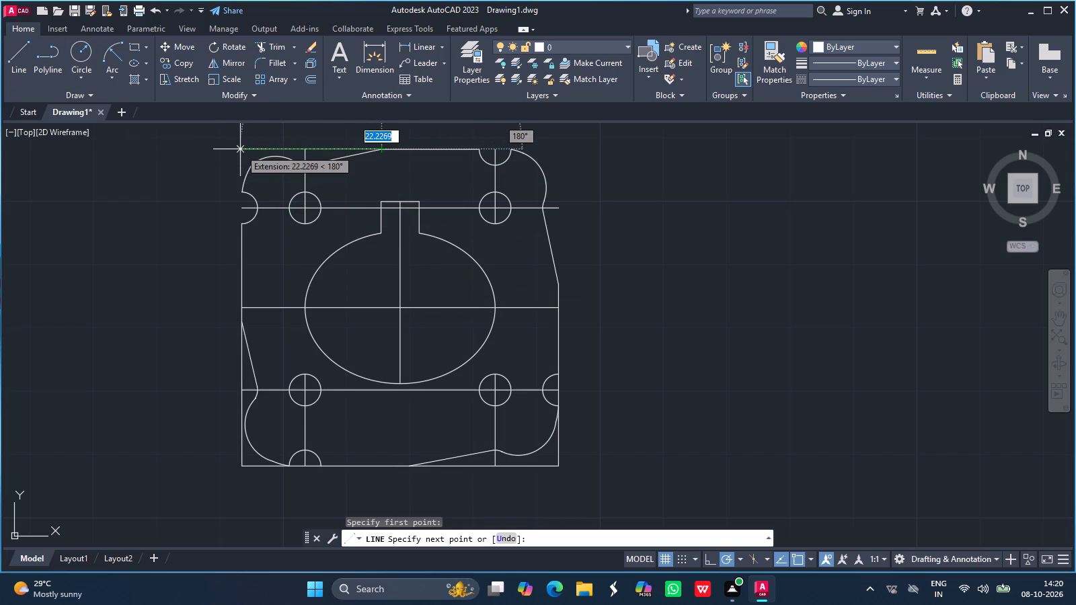
{"action": "left_click", "coordinate": [235, 150]}
{"action": "key", "text": "Return"}
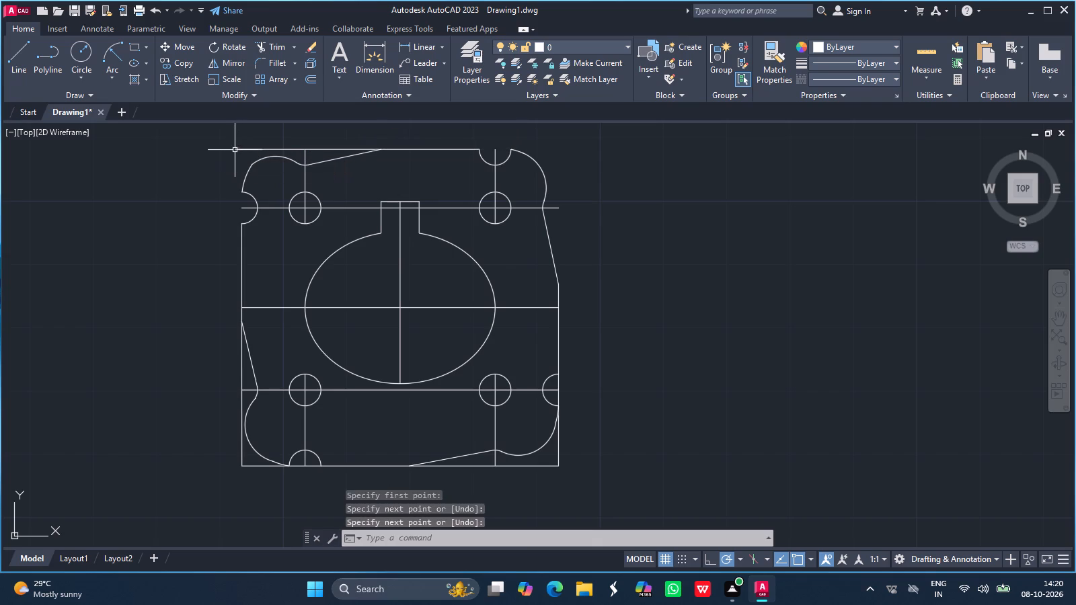
Draw a vertical line from the lower end of the left-edge notch up to the extended top line.
{"action": "left_click", "coordinate": [15, 52]}
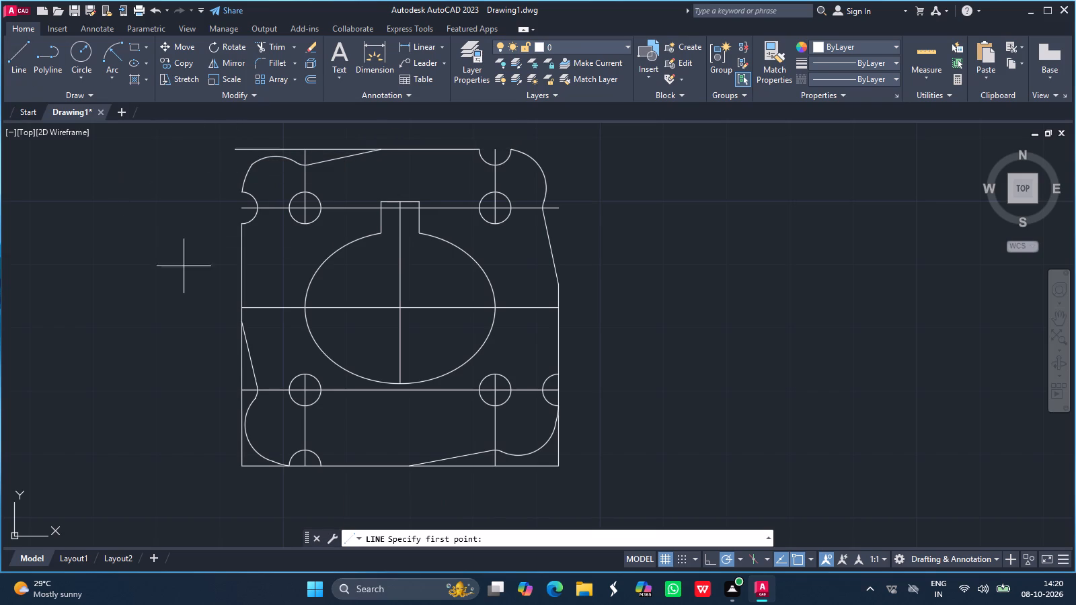
{"action": "left_click", "coordinate": [239, 222]}
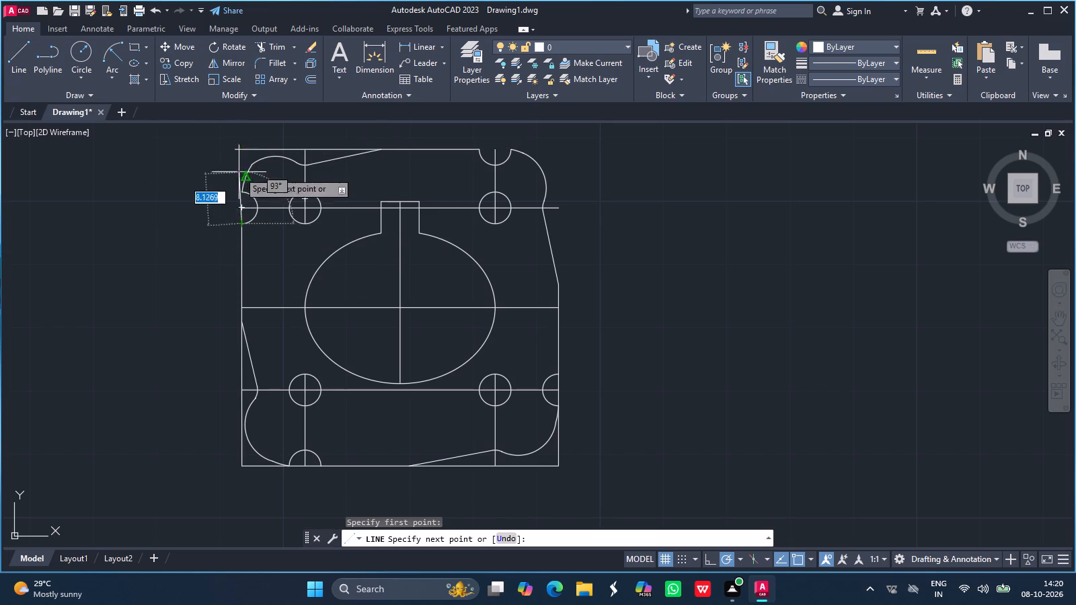
{"action": "left_click", "coordinate": [239, 147]}
{"action": "key", "text": "Return"}
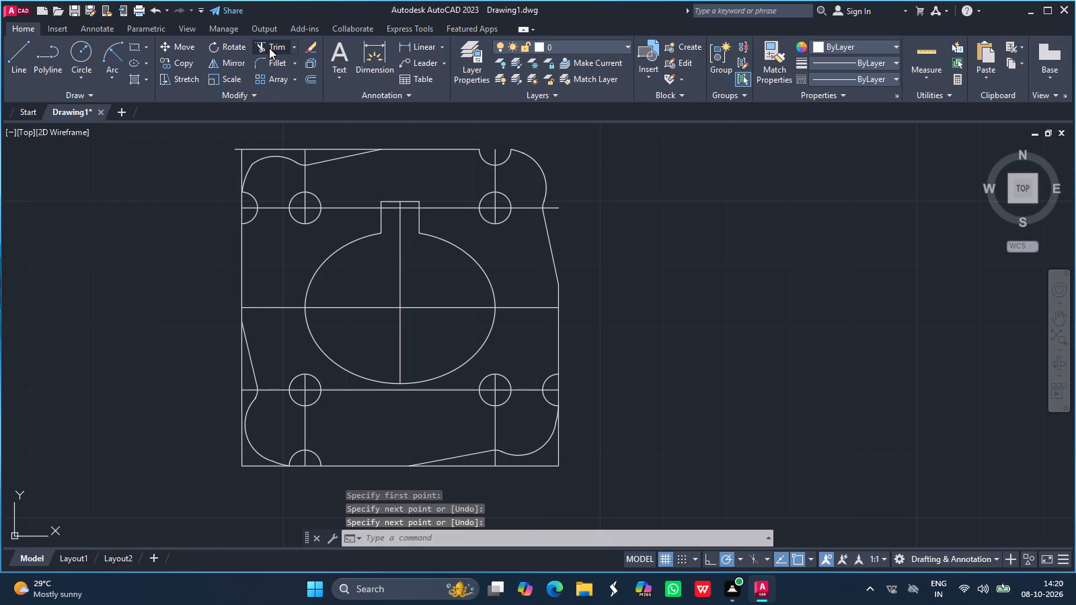
Trim the top line's overhang beyond the vertical line at the plate's upper-left corner.
{"action": "left_click", "coordinate": [269, 48]}
{"action": "left_click", "coordinate": [237, 147]}
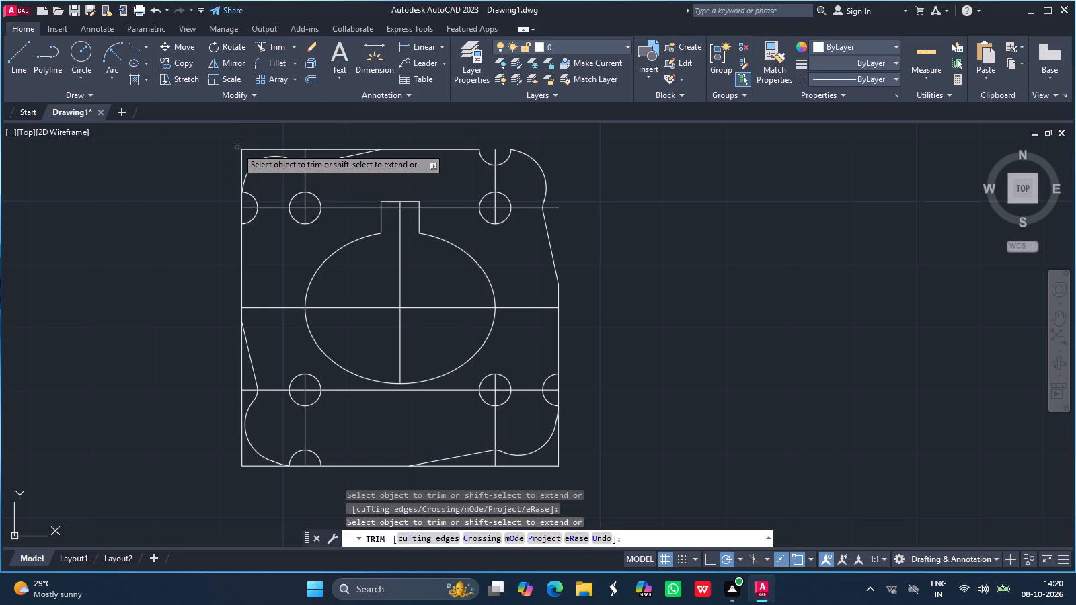
{"action": "key", "text": "Return"}
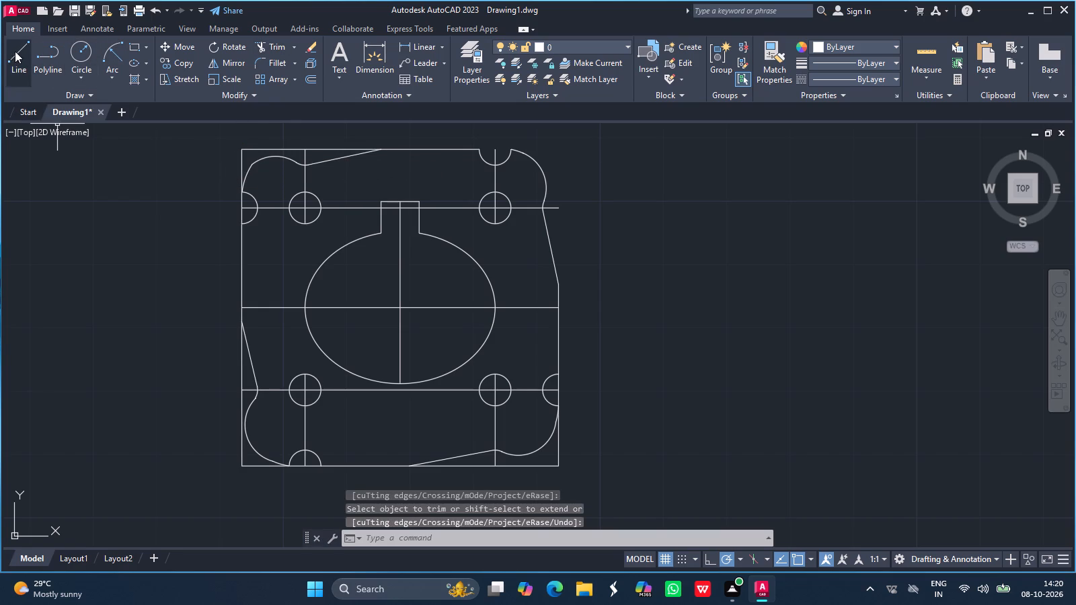
Draw a horizontal line from the top notch's left end across the notch, slightly past the plate's right edge.
{"action": "left_click", "coordinate": [19, 53]}
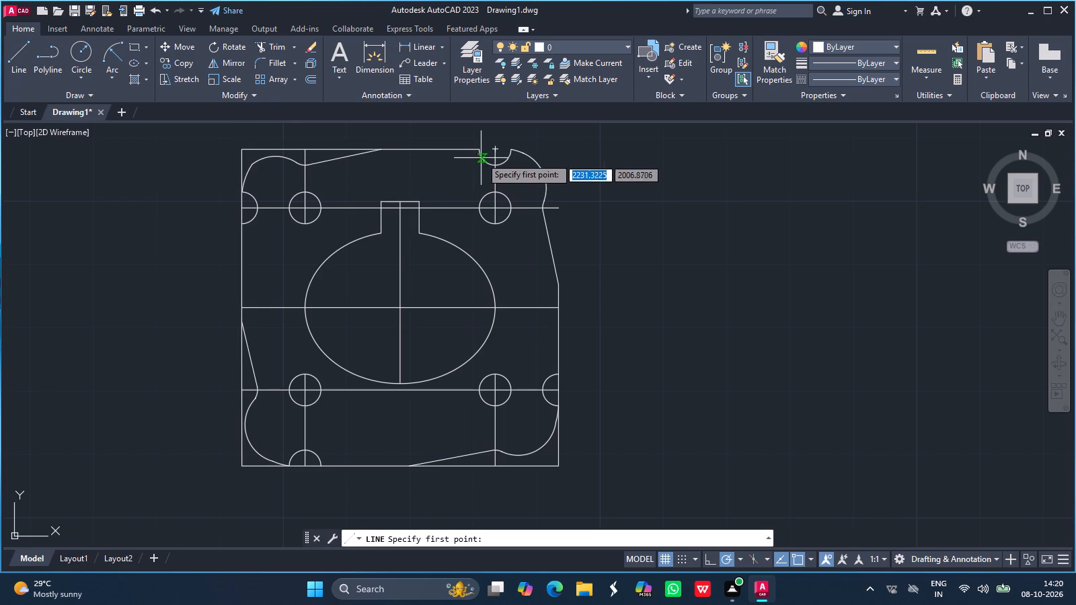
{"action": "left_click_drag", "start_coordinate": [478, 148], "coordinate": [563, 145]}
{"action": "left_click", "coordinate": [563, 145]}
{"action": "key", "text": "Return"}
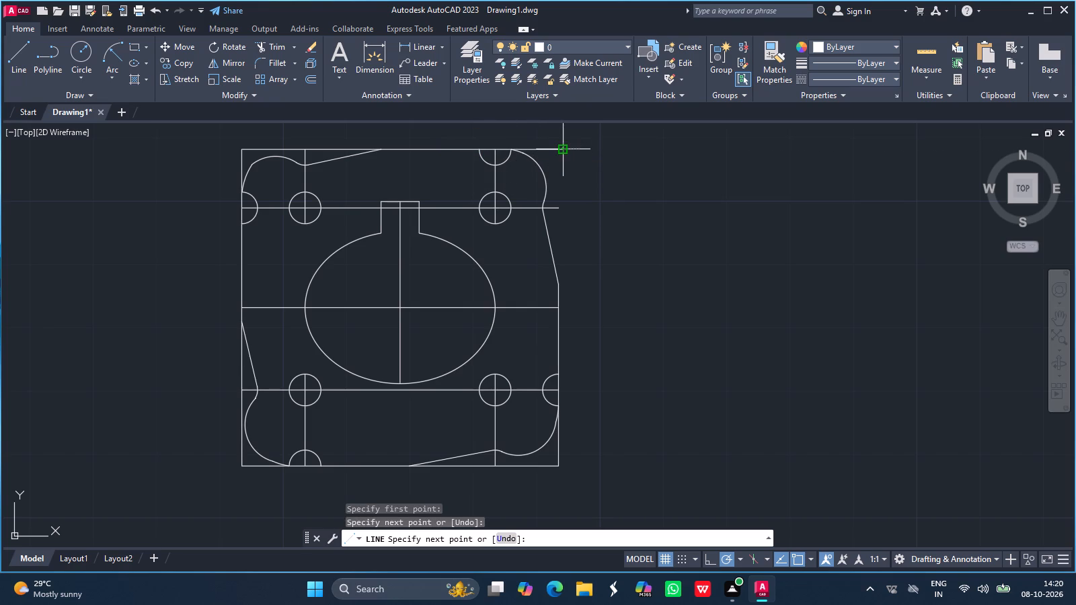
Draw a vertical line from the right edge's upper end, where the slanted edge meets it, up past the top line.
{"action": "left_click", "coordinate": [20, 54]}
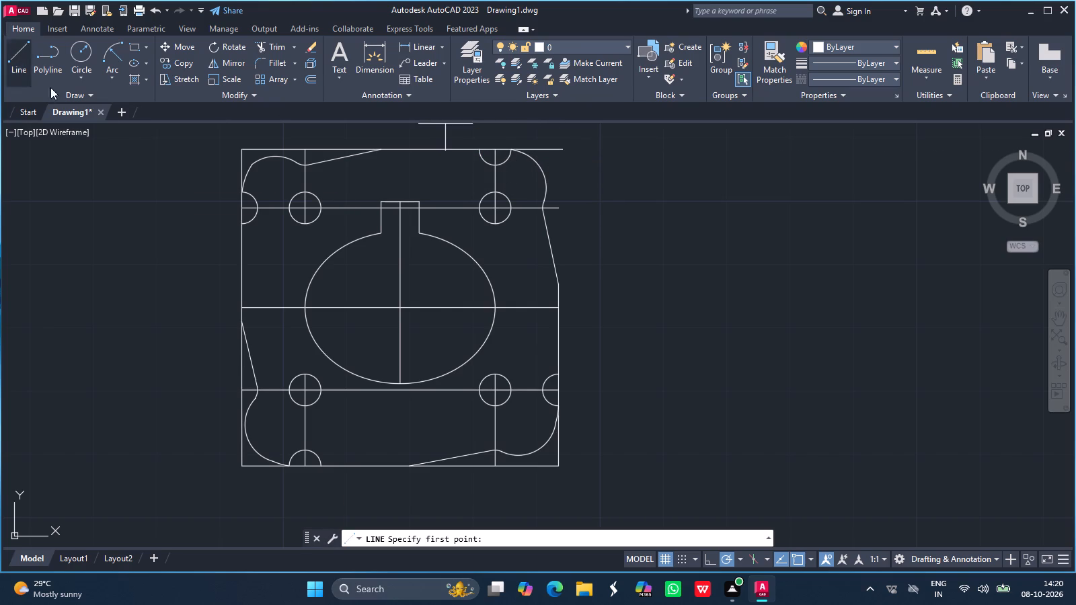
{"action": "left_click", "coordinate": [562, 286]}
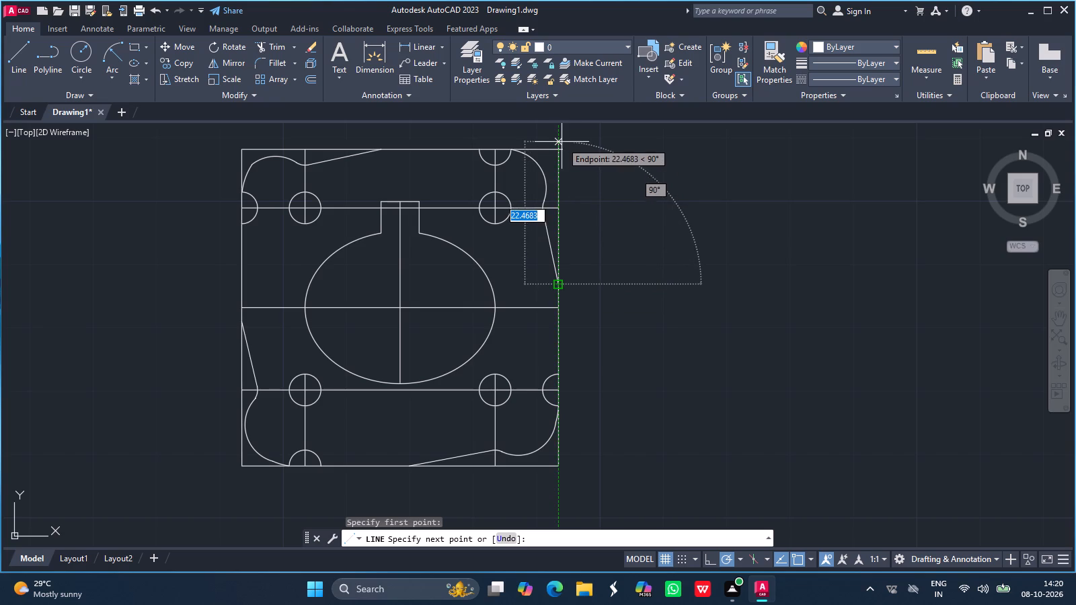
{"action": "left_click", "coordinate": [558, 135]}
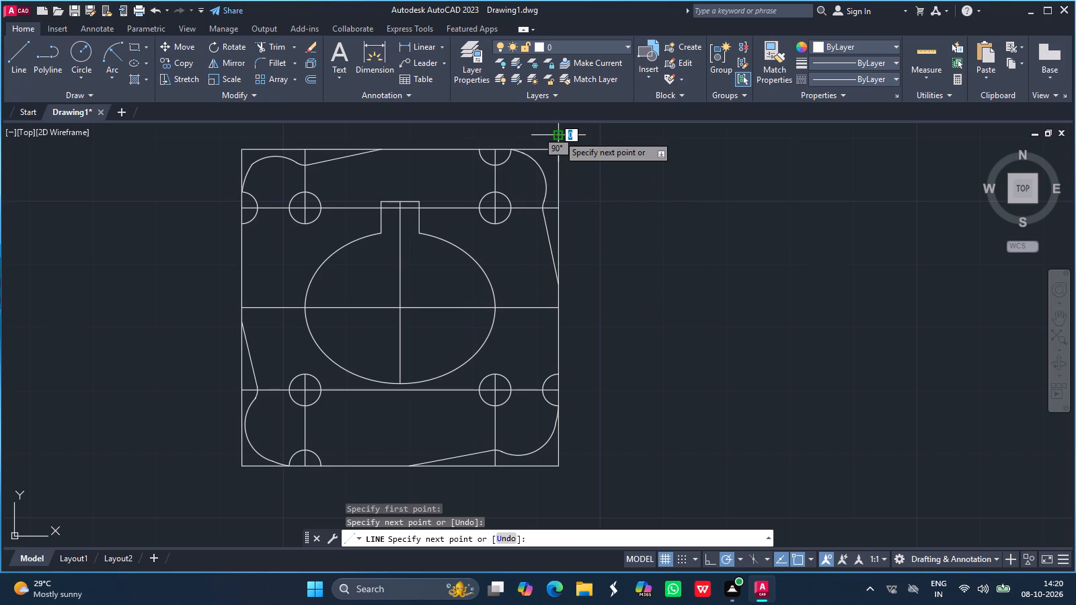
{"action": "key", "text": "Return"}
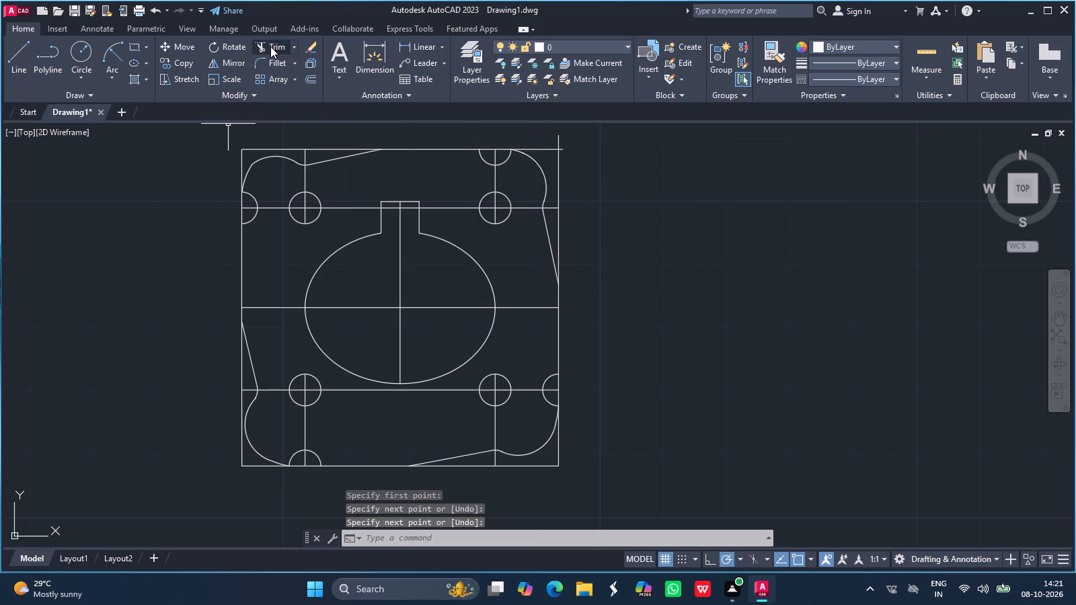
Trim the overhanging ends of the vertical and horizontal lines at the plate's upper-right corner.
{"action": "left_click", "coordinate": [270, 46]}
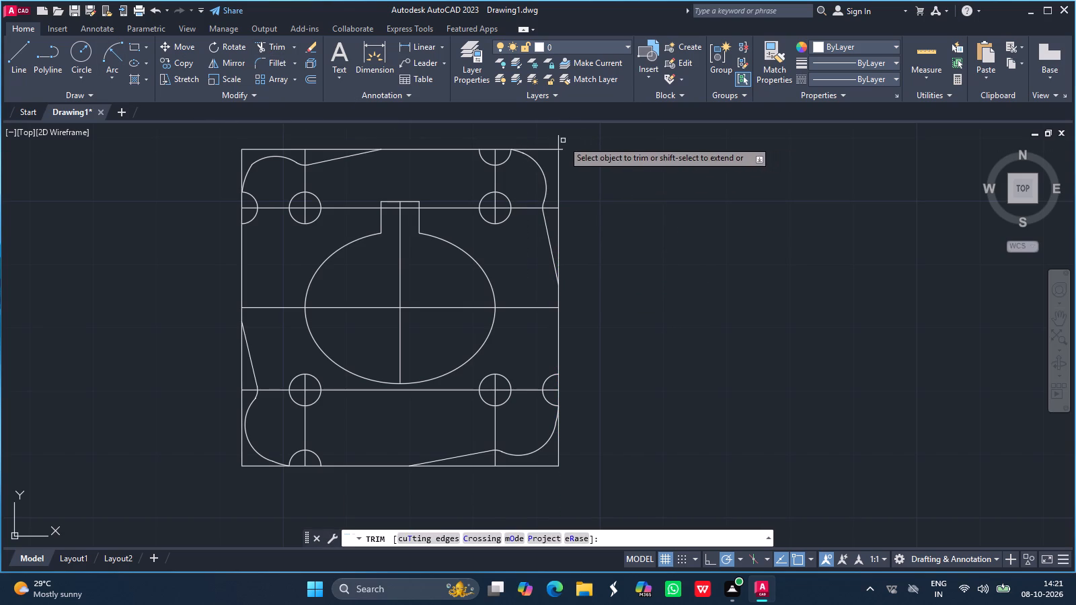
{"action": "left_click_drag", "start_coordinate": [560, 140], "coordinate": [564, 151]}
{"action": "left_click", "coordinate": [564, 151]}
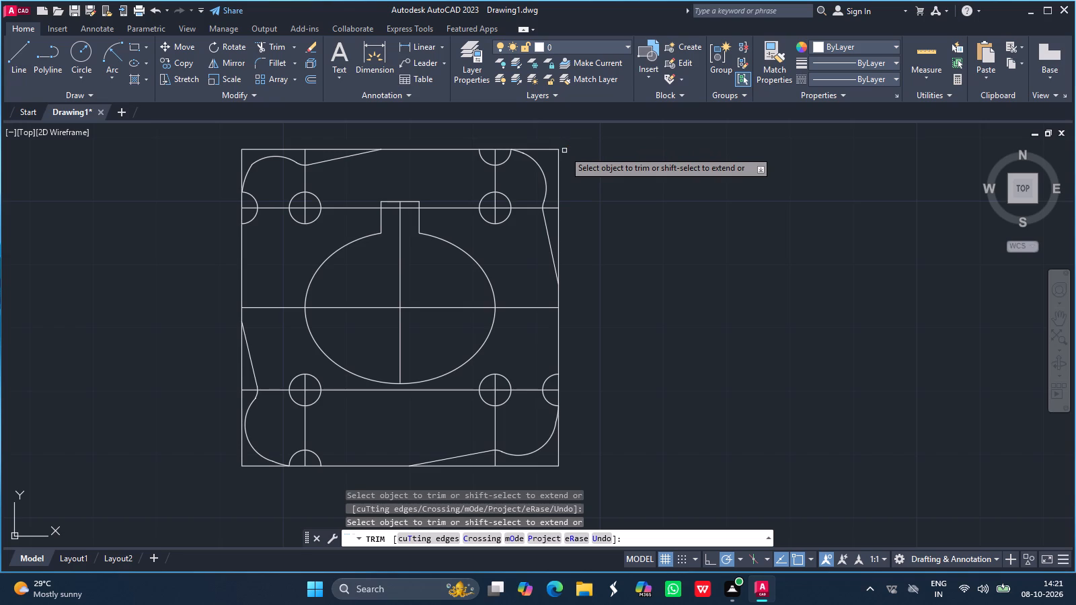
{"action": "key", "text": "Return"}
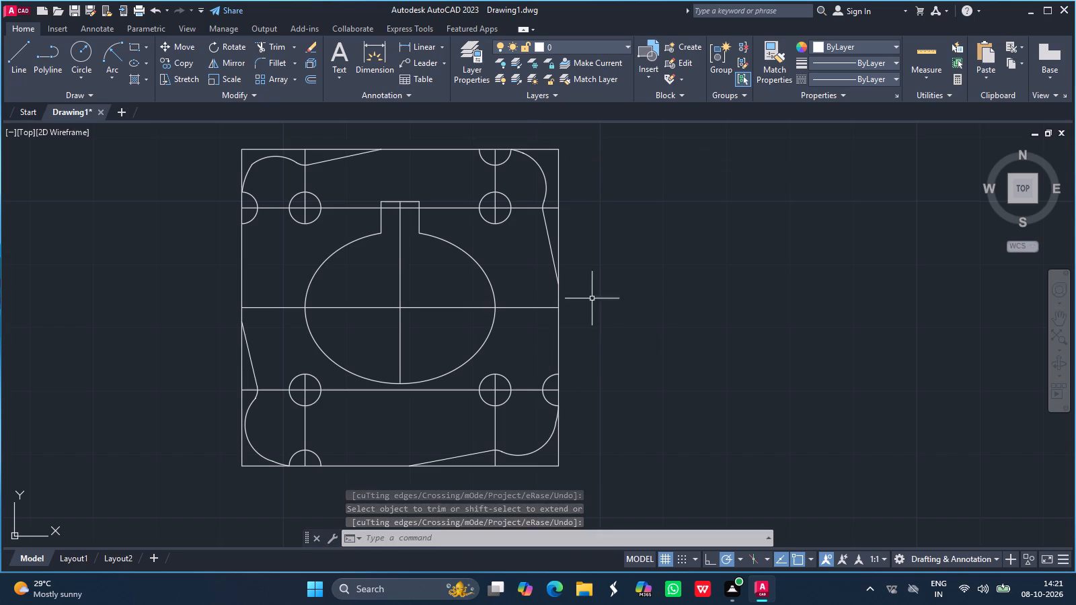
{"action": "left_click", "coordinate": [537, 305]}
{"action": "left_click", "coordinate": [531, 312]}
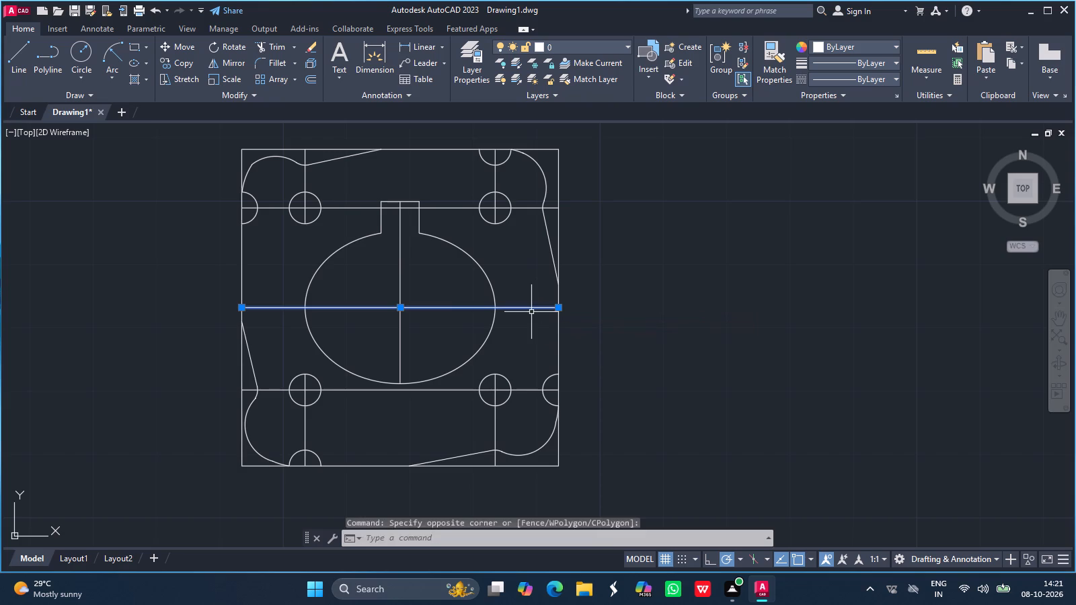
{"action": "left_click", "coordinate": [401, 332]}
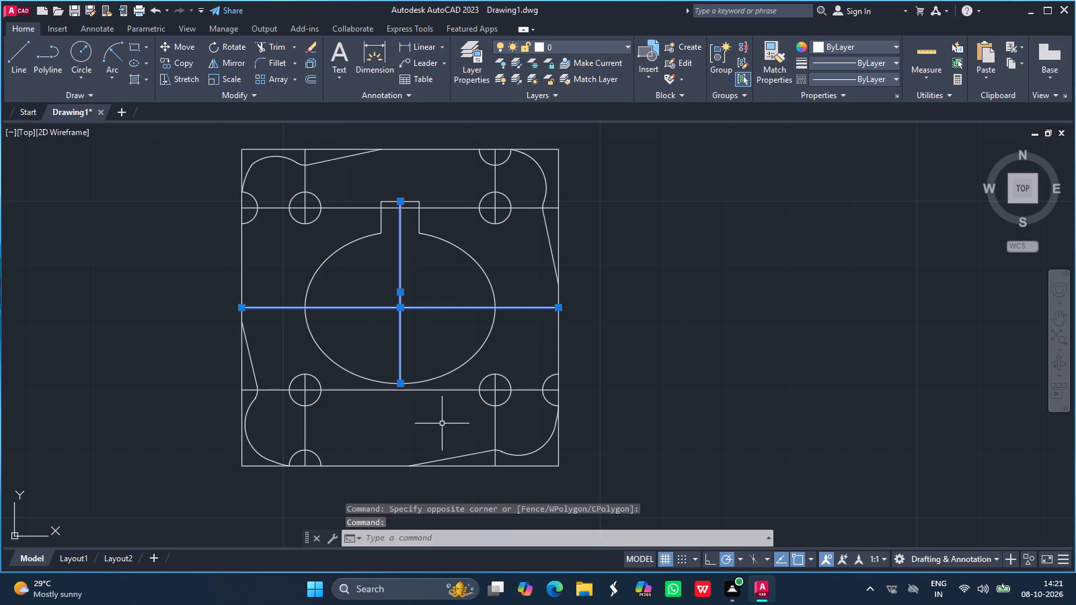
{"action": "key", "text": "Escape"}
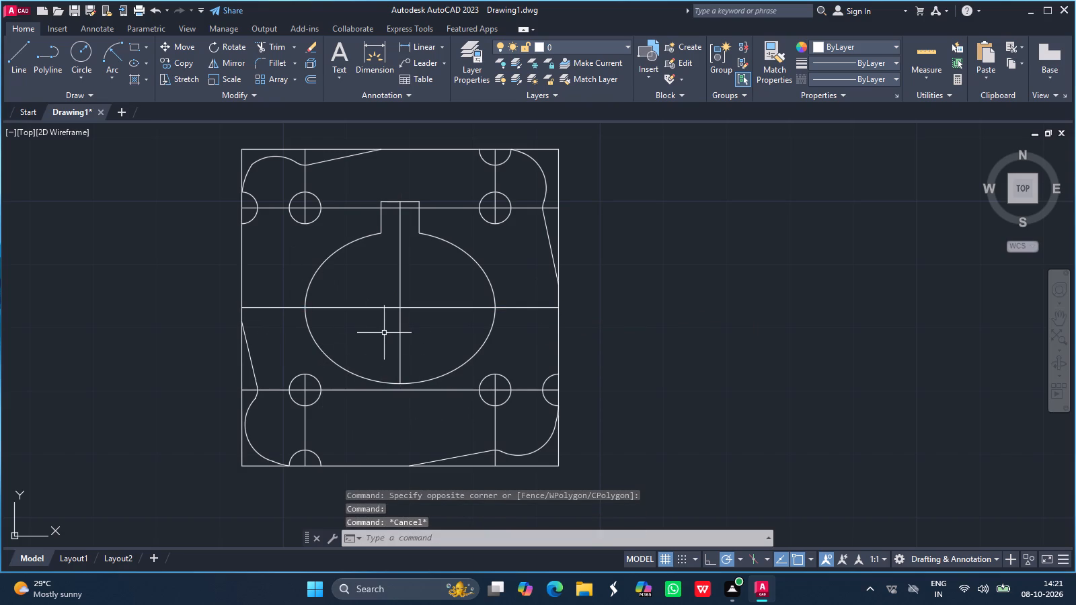
Load the CENTER linetype from acadiso.lin into the drawing.
{"action": "left_click_drag", "start_coordinate": [399, 334], "coordinate": [829, 68]}
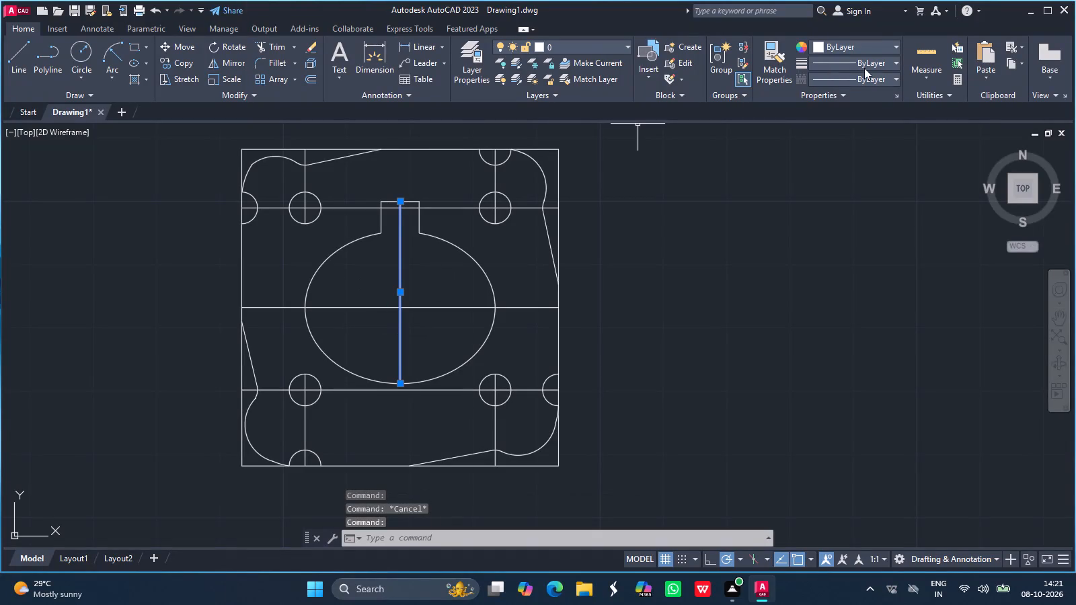
{"action": "left_click", "coordinate": [876, 79]}
{"action": "left_click", "coordinate": [850, 145]}
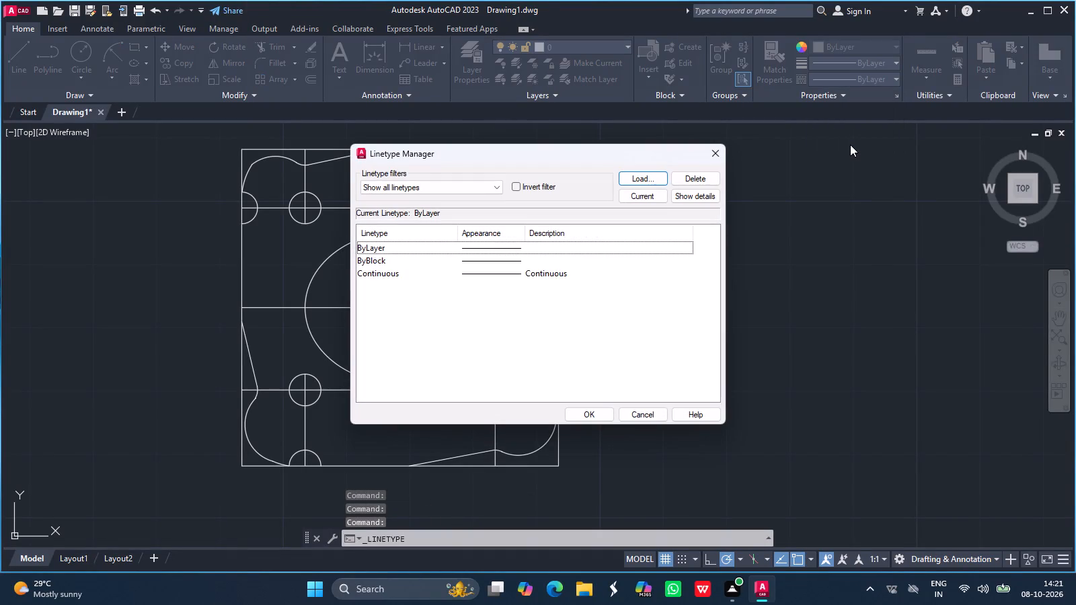
{"action": "left_click", "coordinate": [660, 178]}
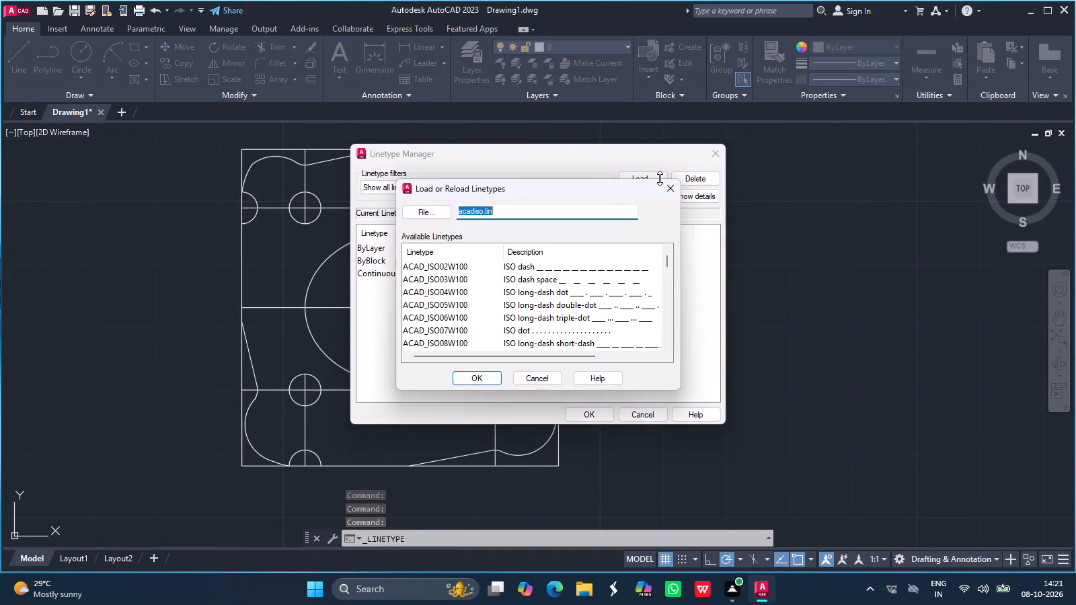
{"action": "scroll", "coordinate": [479, 290], "scroll_direction": "down", "scroll_amount": 2}
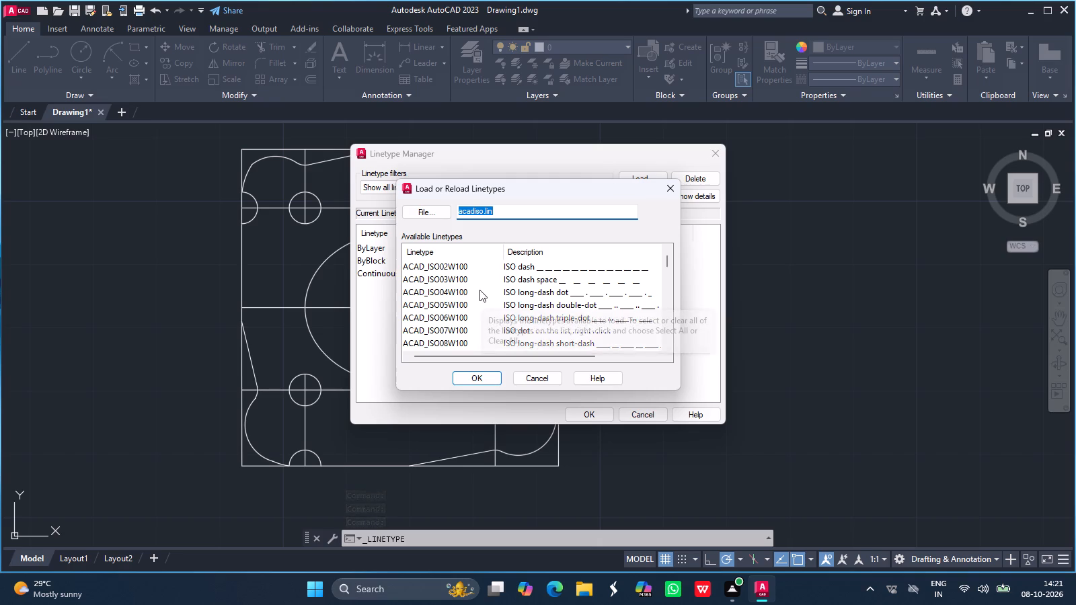
{"action": "scroll", "coordinate": [479, 290], "scroll_direction": "down", "scroll_amount": 4}
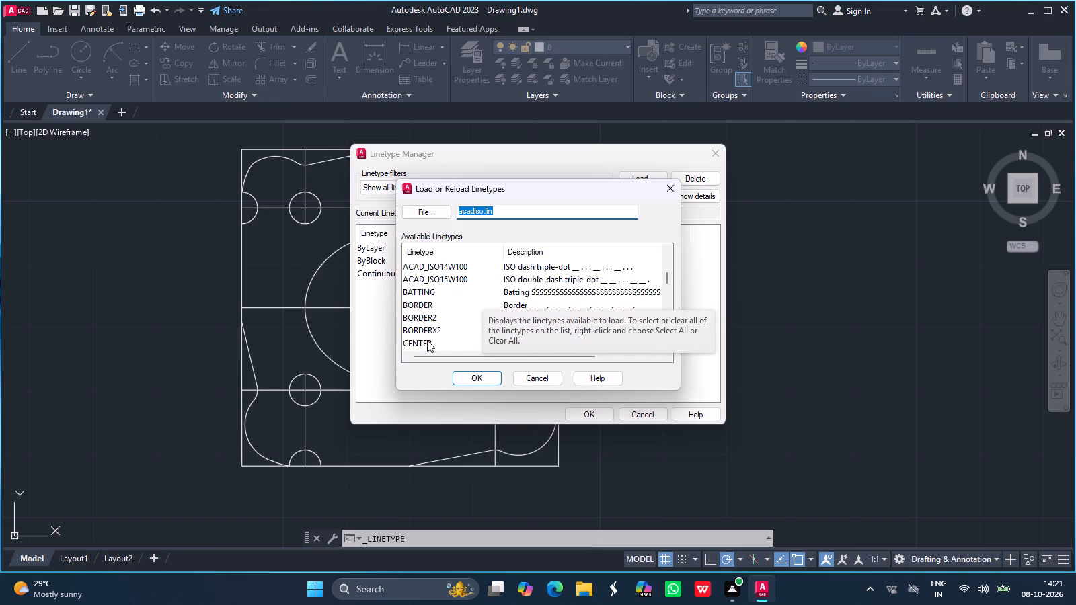
{"action": "left_click", "coordinate": [426, 340]}
{"action": "left_click", "coordinate": [458, 376]}
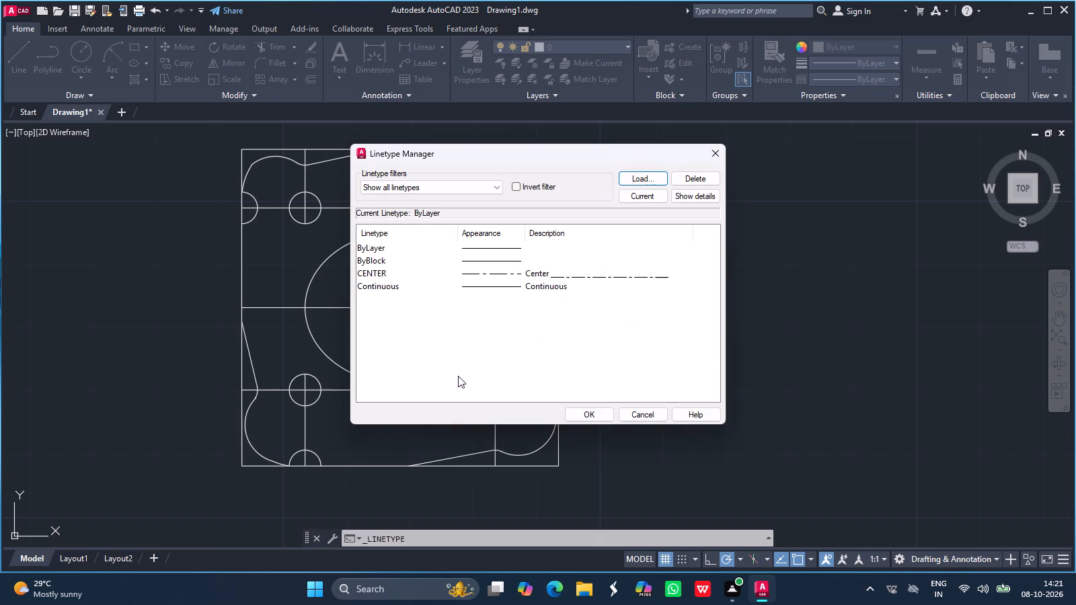
{"action": "left_click", "coordinate": [583, 409]}
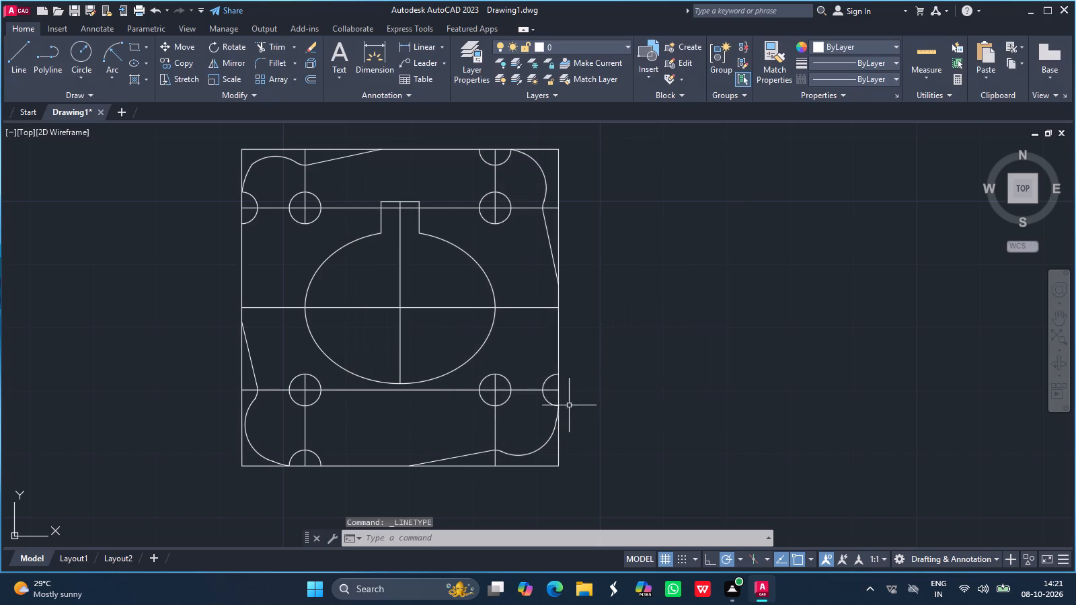
Assign the CENTER linetype to all centre lines of the opening and holes and to the original-edge lines at the four corners.
{"action": "left_click", "coordinate": [436, 208]}
{"action": "left_click_drag", "start_coordinate": [399, 252], "coordinate": [427, 302]}
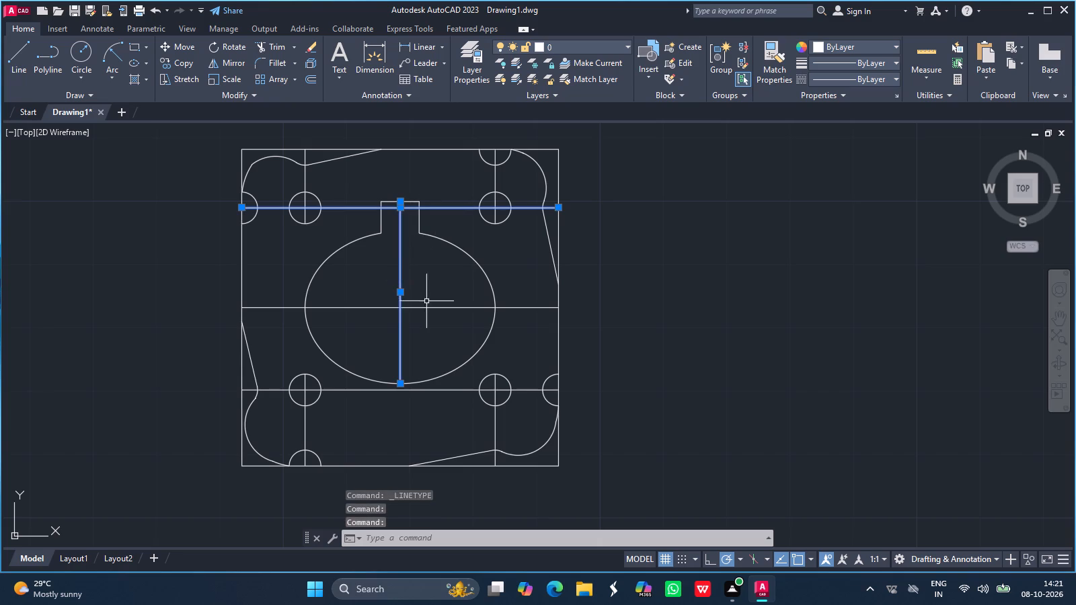
{"action": "left_click_drag", "start_coordinate": [427, 302], "coordinate": [445, 309]}
{"action": "left_click", "coordinate": [445, 309]}
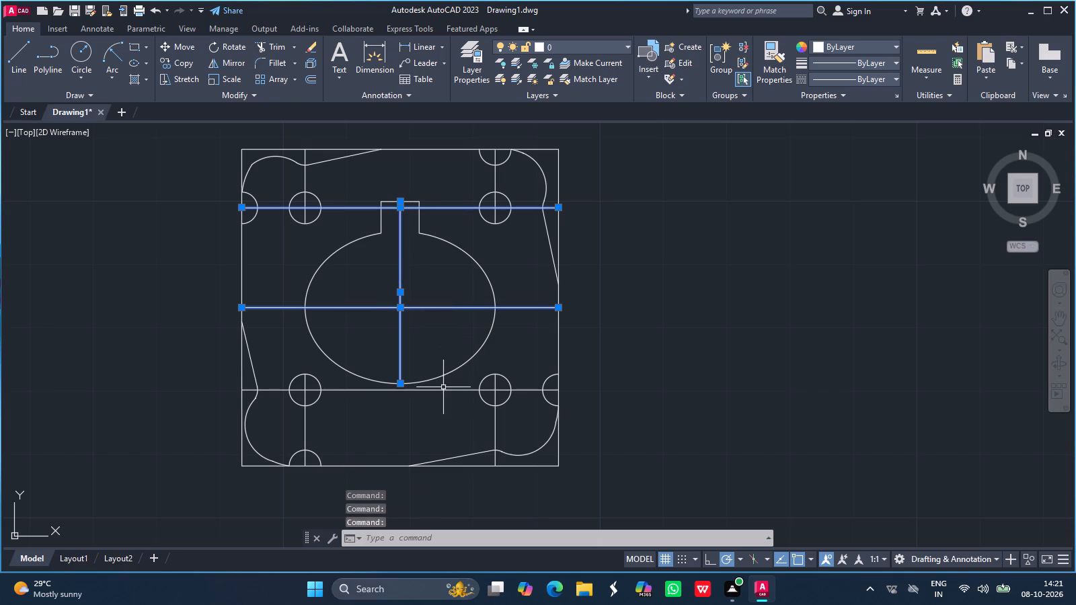
{"action": "left_click_drag", "start_coordinate": [455, 389], "coordinate": [493, 417]}
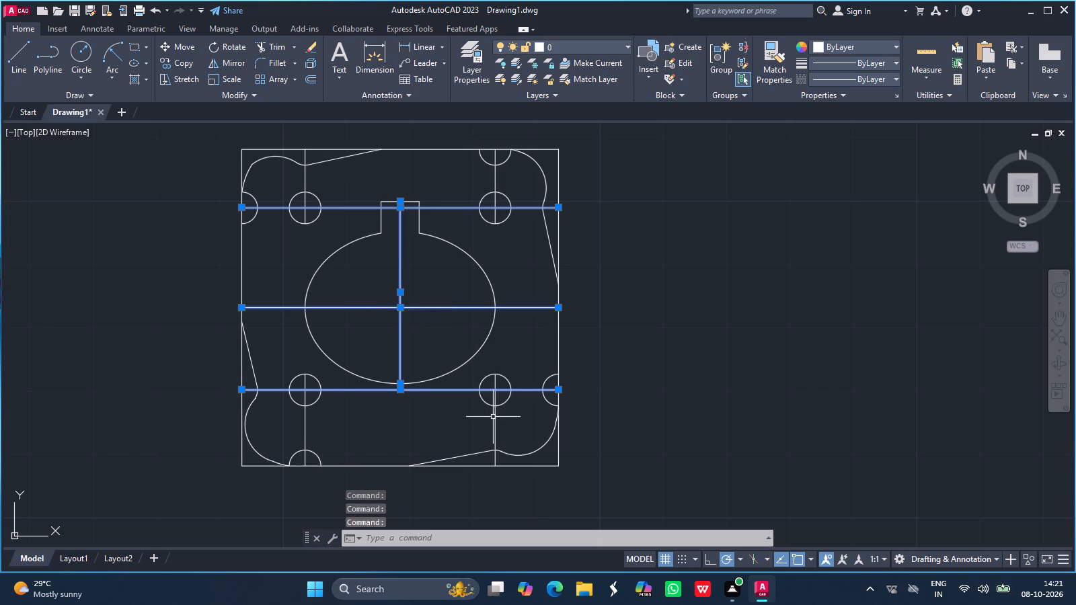
{"action": "left_click_drag", "start_coordinate": [493, 417], "coordinate": [496, 419]}
{"action": "left_click_drag", "start_coordinate": [496, 419], "coordinate": [305, 420]}
{"action": "left_click", "coordinate": [305, 420]}
{"action": "left_click", "coordinate": [259, 466]}
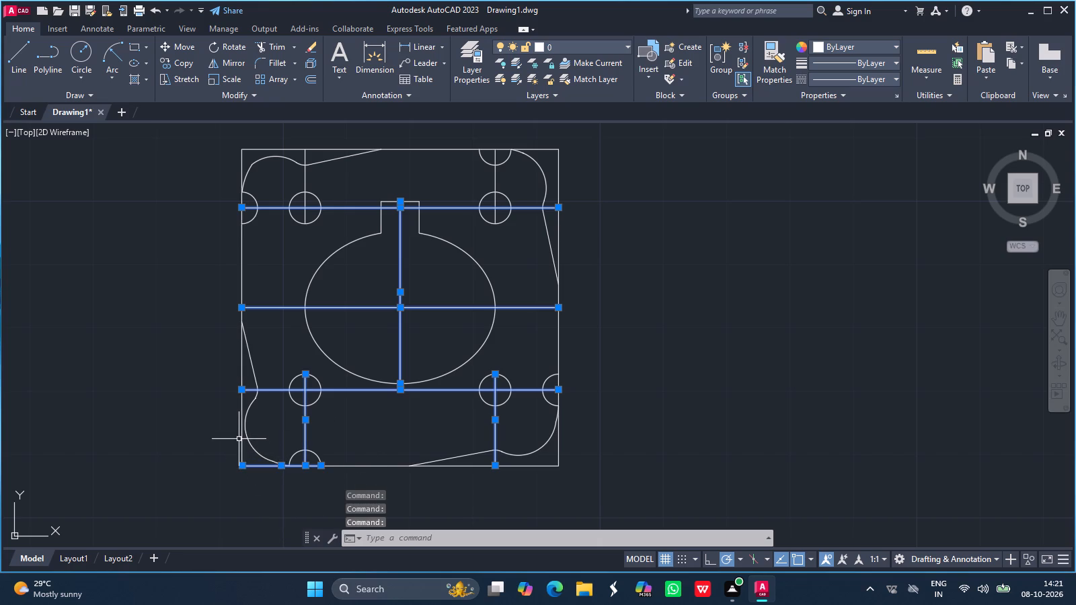
{"action": "left_click", "coordinate": [241, 434]}
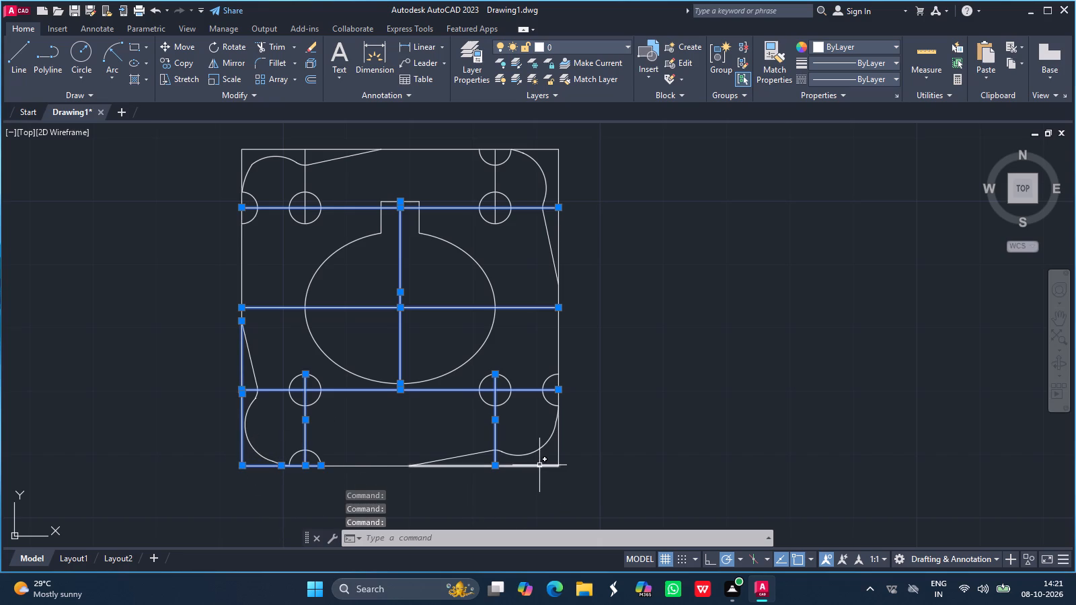
{"action": "left_click_drag", "start_coordinate": [539, 465], "coordinate": [558, 440]}
{"action": "left_click", "coordinate": [558, 440]}
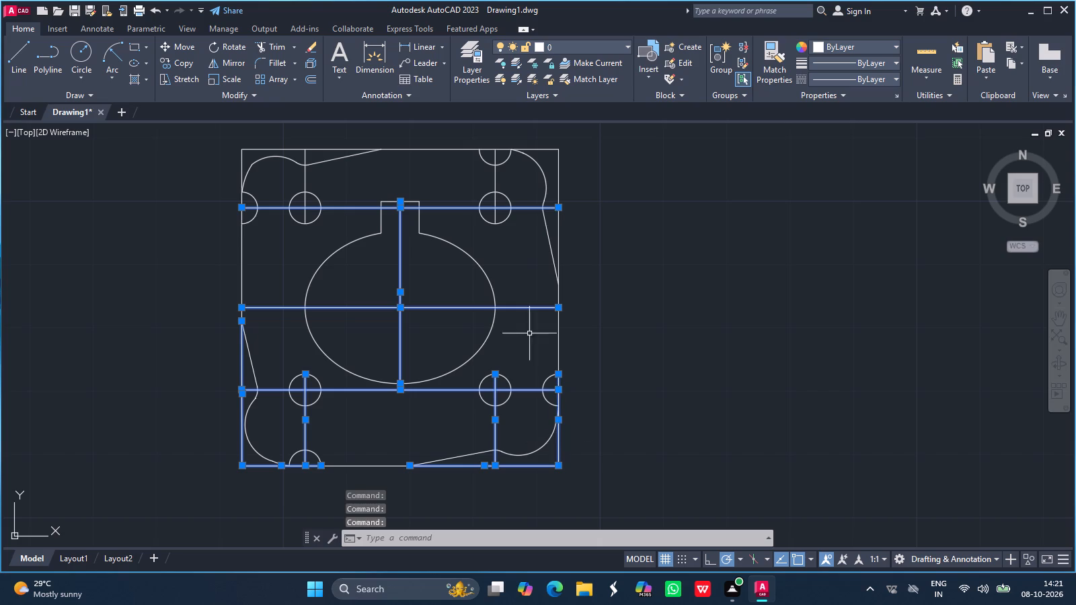
{"action": "left_click_drag", "start_coordinate": [545, 148], "coordinate": [554, 159]}
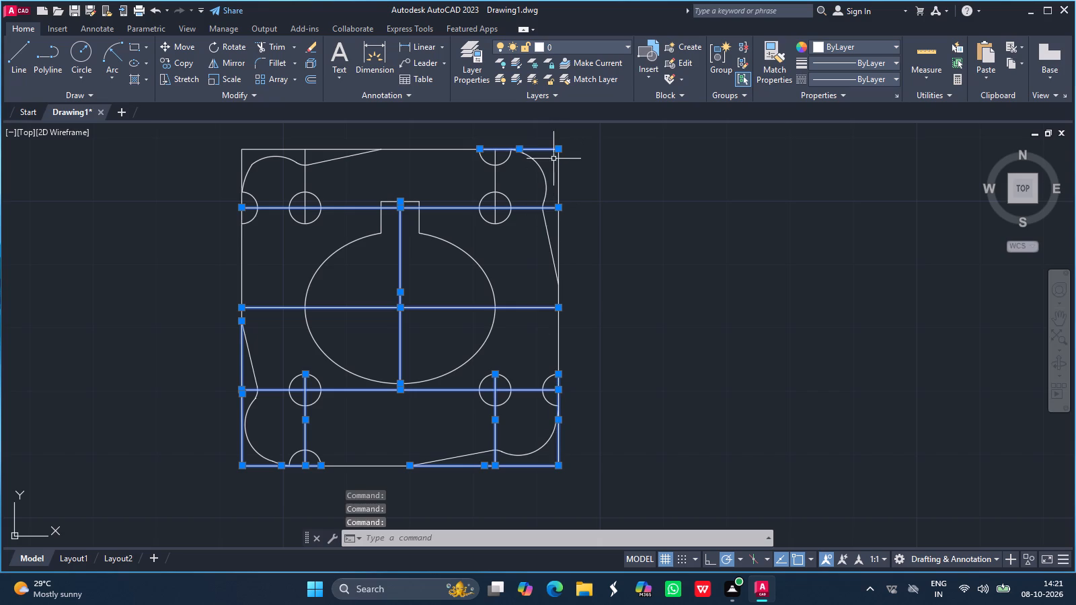
{"action": "left_click_drag", "start_coordinate": [554, 159], "coordinate": [560, 169]}
{"action": "left_click", "coordinate": [560, 169]}
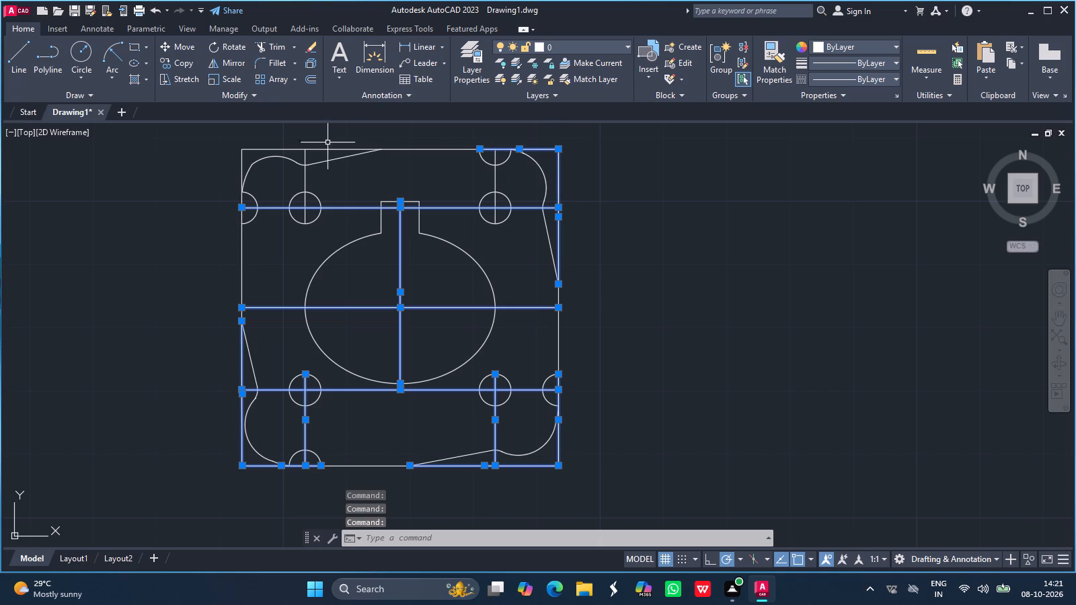
{"action": "left_click", "coordinate": [330, 151]}
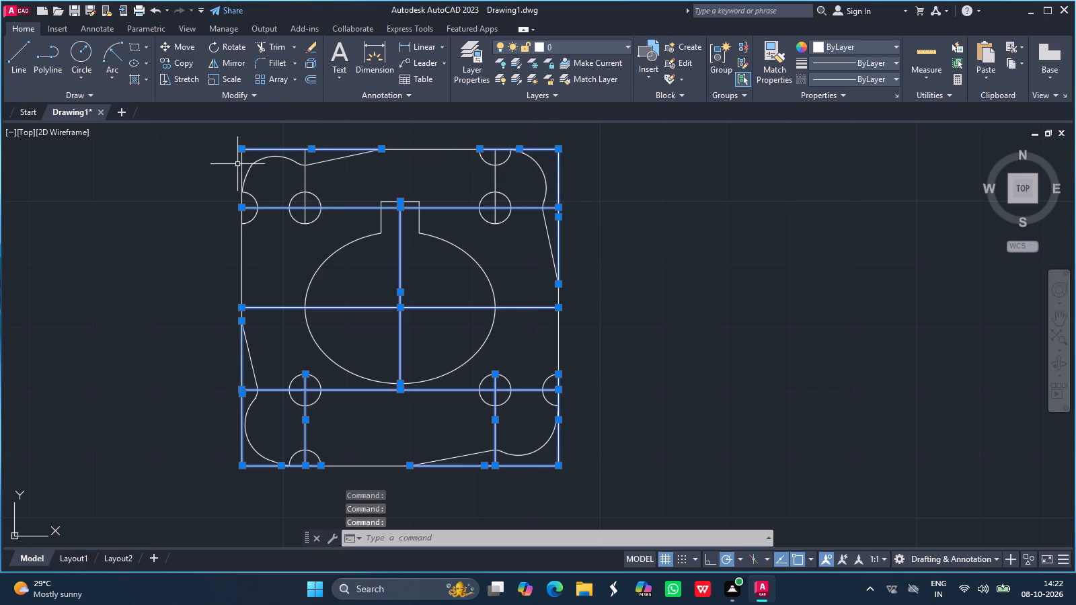
{"action": "left_click", "coordinate": [241, 165]}
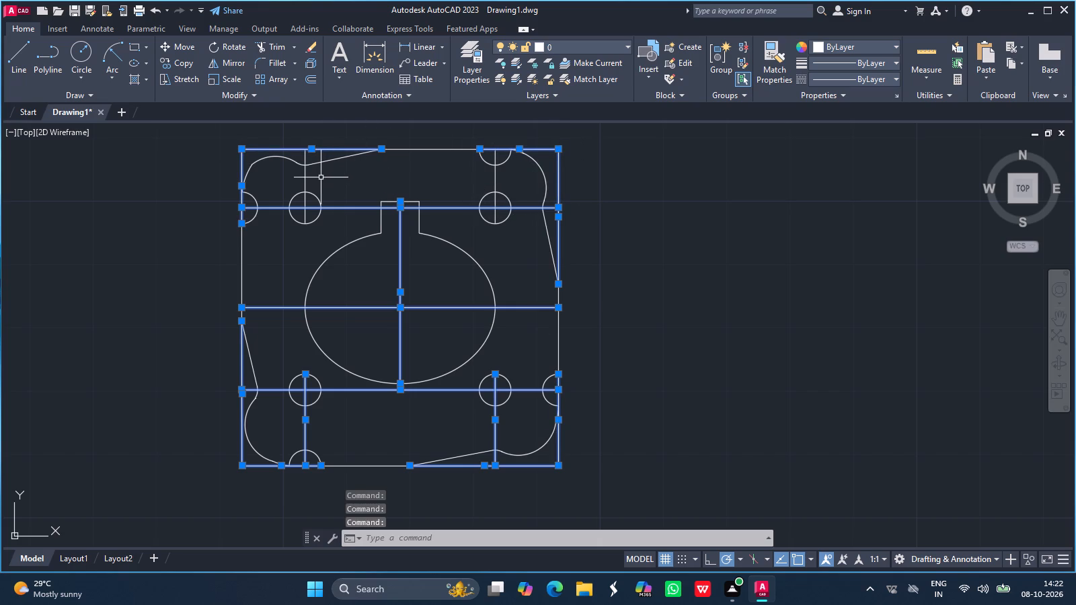
{"action": "left_click", "coordinate": [305, 179]}
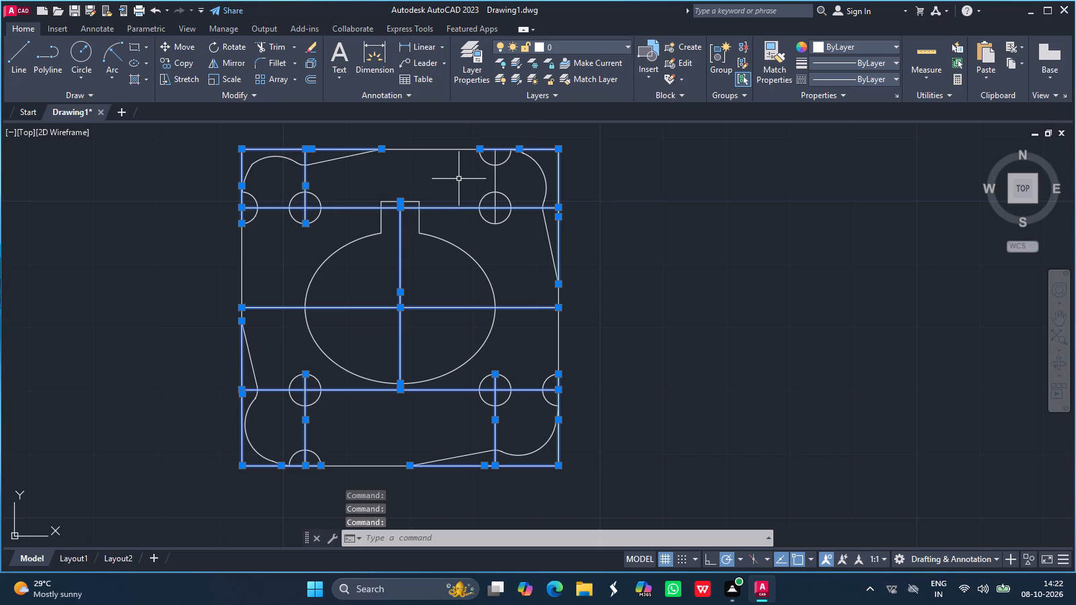
{"action": "left_click", "coordinate": [498, 178]}
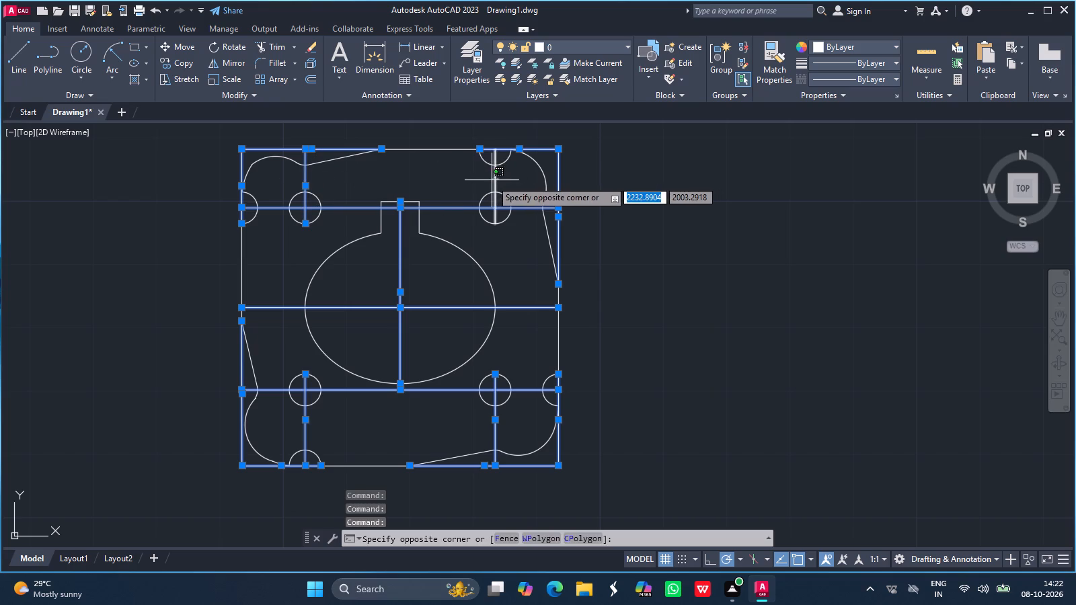
{"action": "left_click", "coordinate": [492, 180]}
{"action": "left_click", "coordinate": [878, 77]}
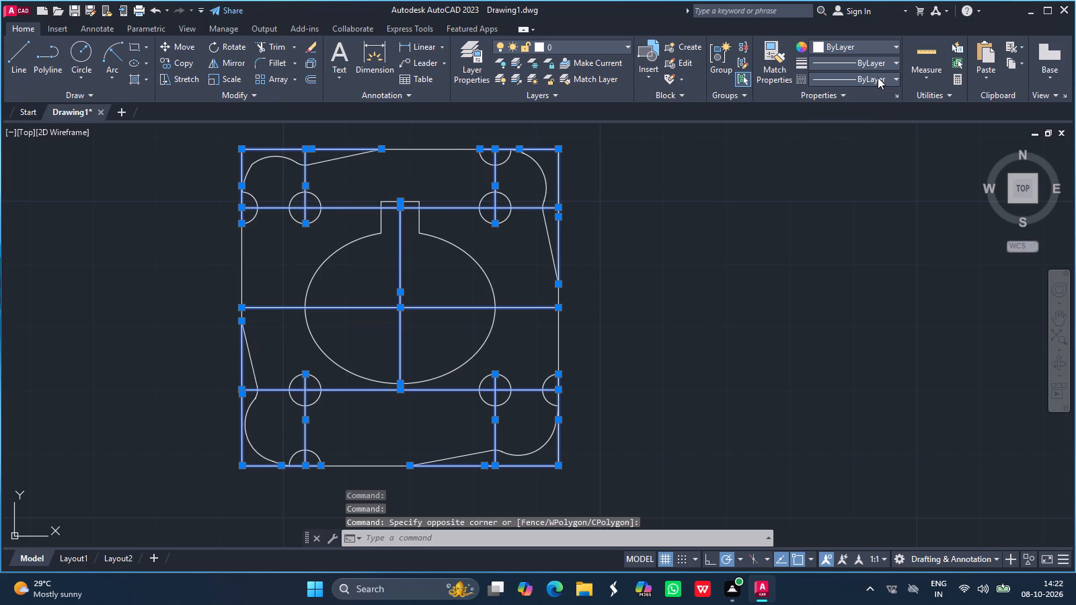
{"action": "left_click", "coordinate": [857, 125]}
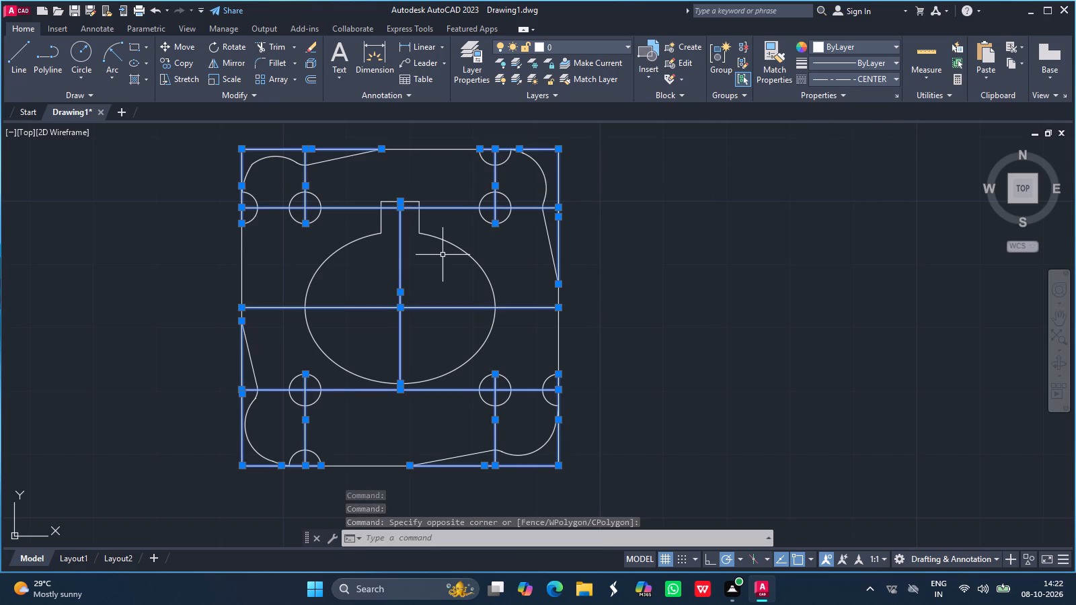
Set the linetype scale of the selected centre and original-edge lines to 0.25.
{"action": "right_click", "coordinate": [443, 255]}
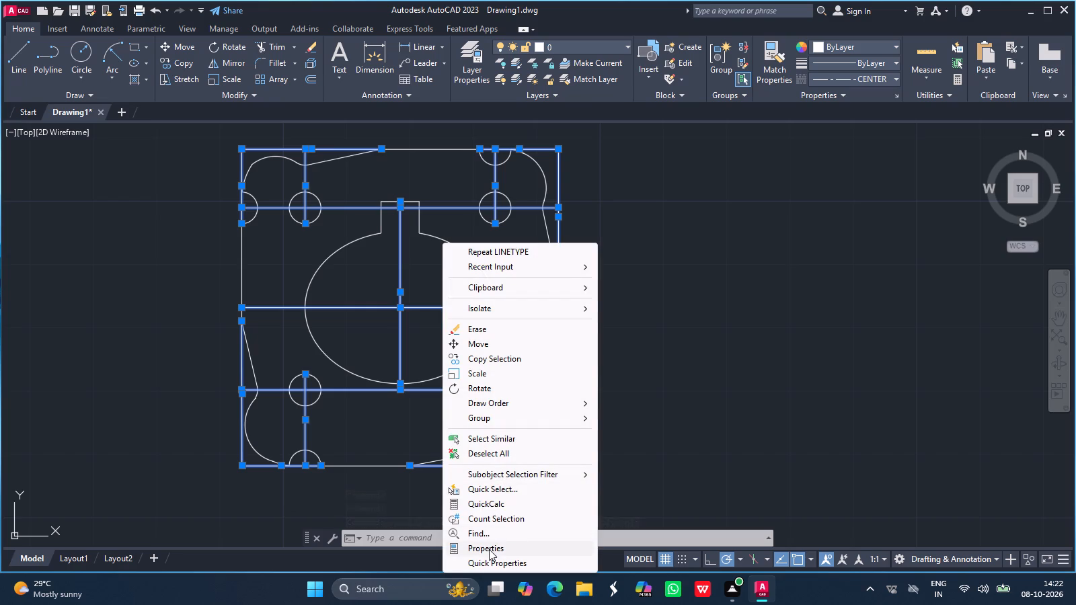
{"action": "left_click", "coordinate": [489, 549]}
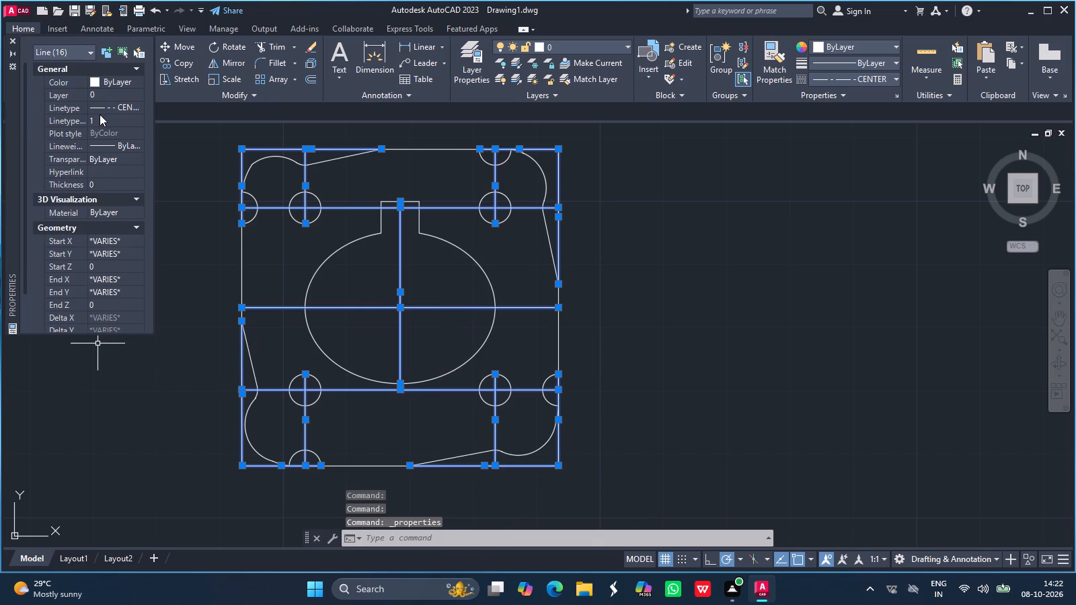
{"action": "left_click", "coordinate": [100, 114]}
{"action": "key", "text": "BackSpace"}
{"action": "type", "text": "0.25"}
{"action": "key", "text": "Return"}
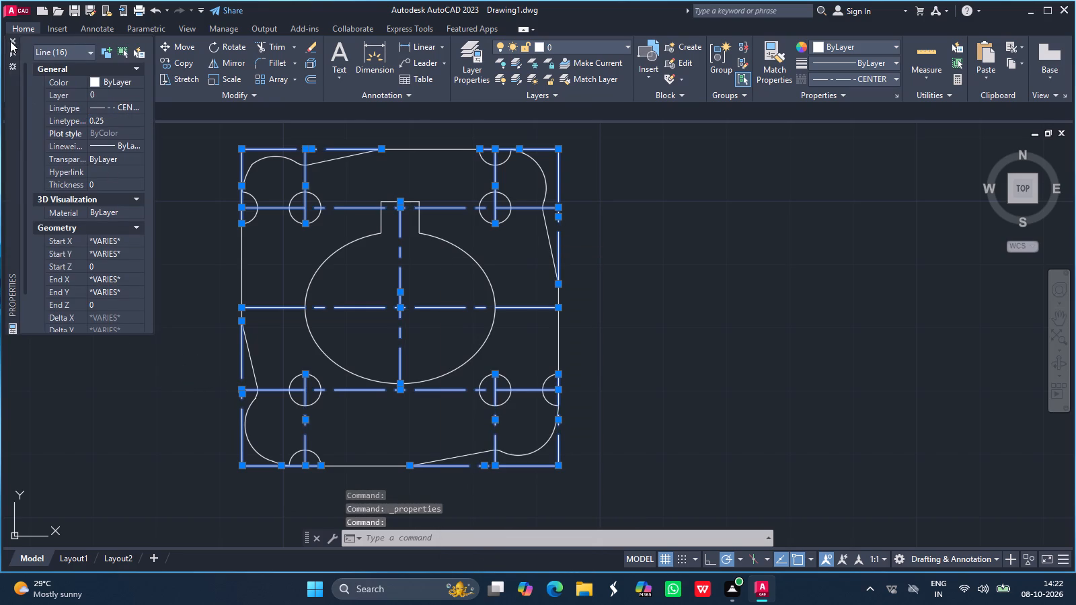
{"action": "left_click", "coordinate": [11, 41]}
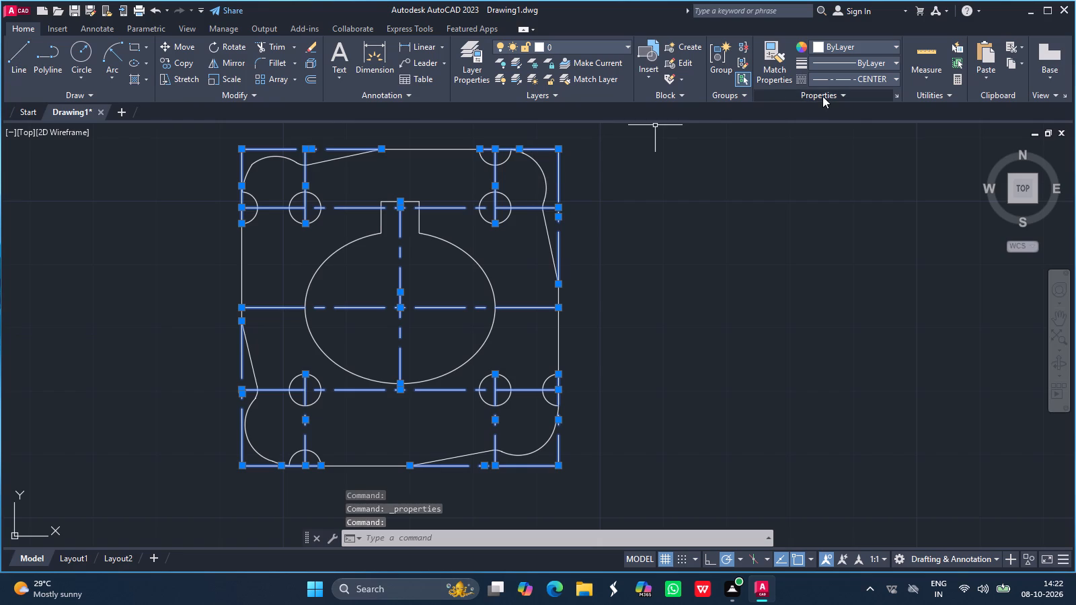
Set the transparency of the selected centre and original-edge lines to 60 and clear the selection.
{"action": "left_click", "coordinate": [822, 96]}
{"action": "left_click", "coordinate": [878, 130]}
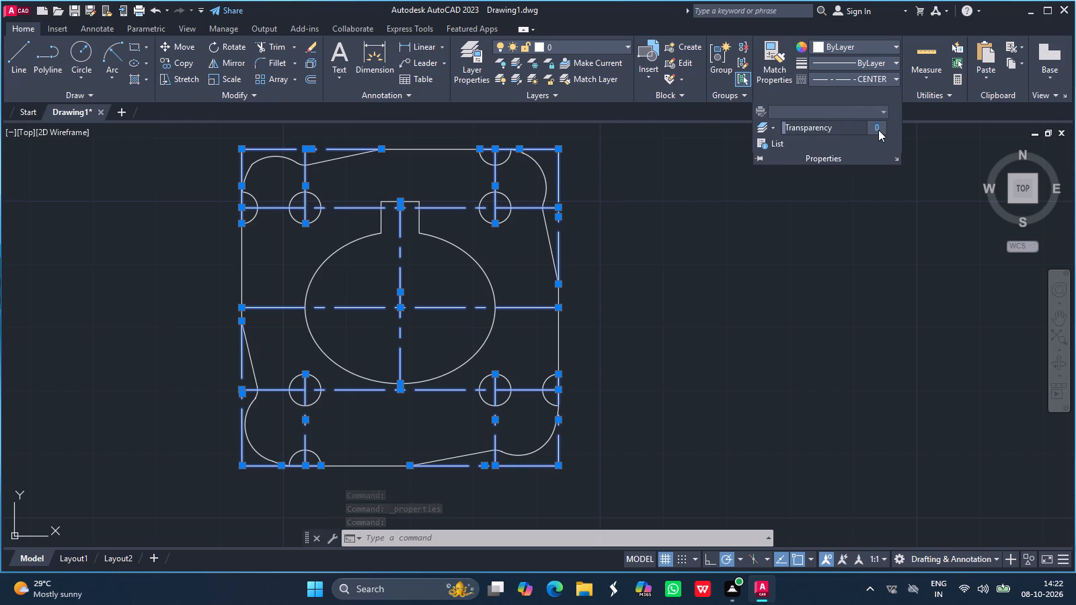
{"action": "key", "text": "BackSpace"}
{"action": "type", "text": "60"}
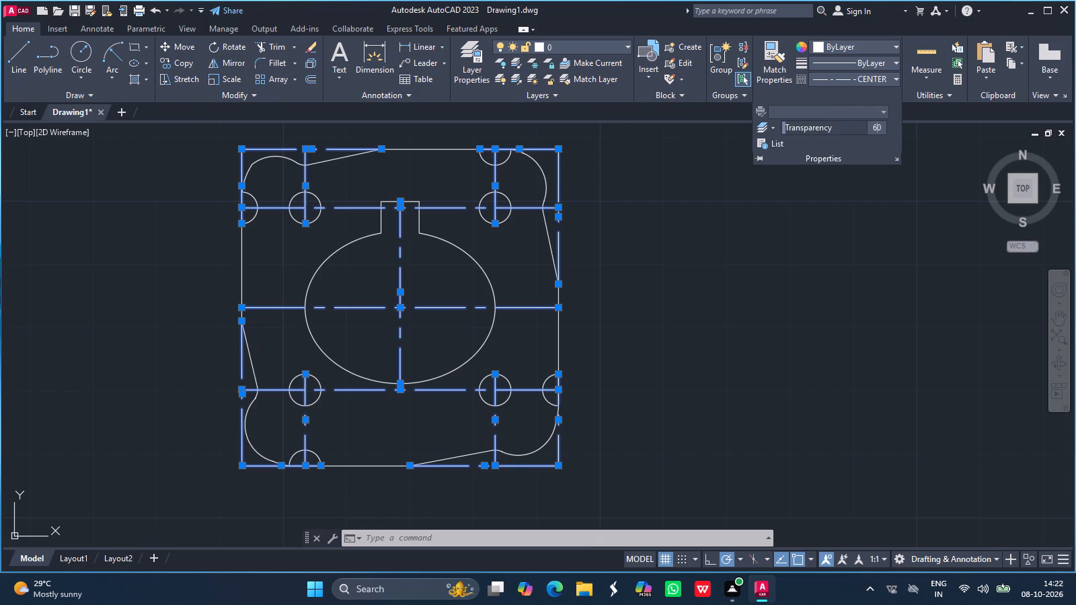
{"action": "key", "text": "Return"}
{"action": "left_click", "coordinate": [668, 305]}
{"action": "key", "text": "Escape"}
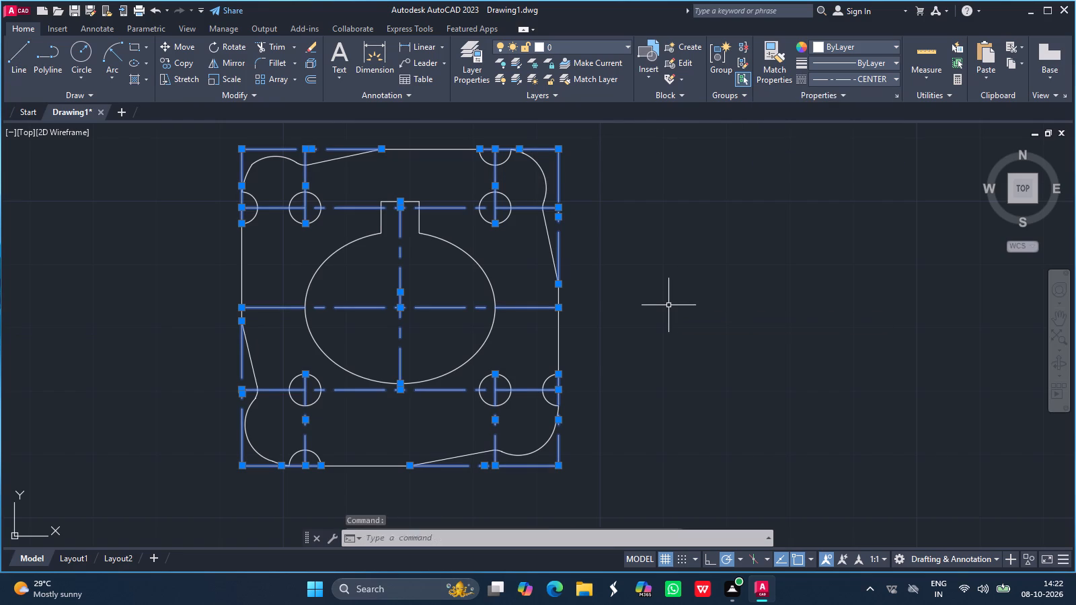
{"action": "key", "text": "Escape"}
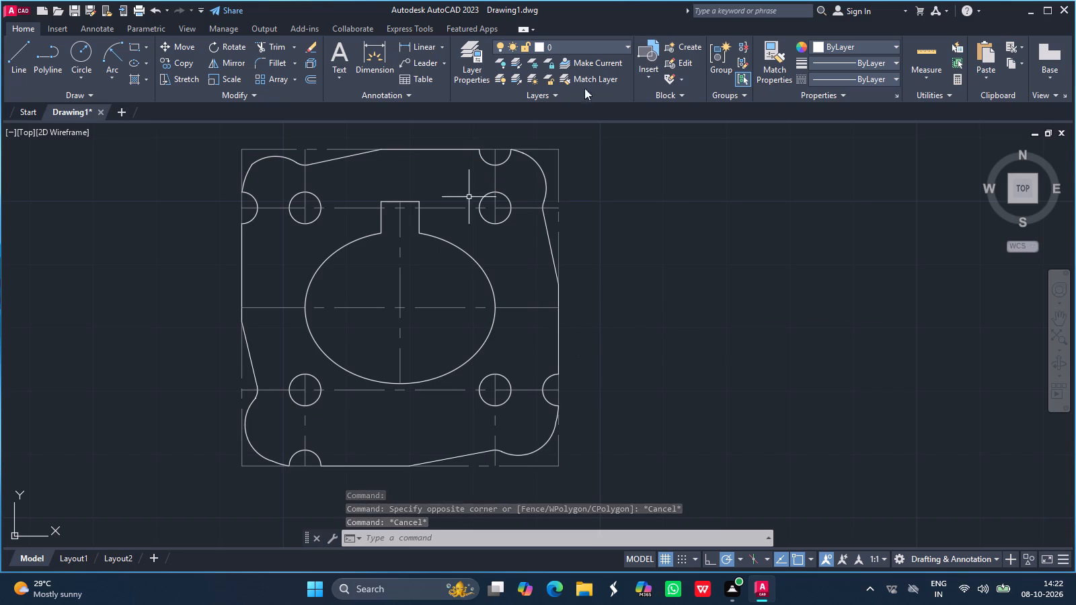
Add a horizontal linear dimension for the width of the opening's neck, placed just above the plate's top edge.
{"action": "left_click", "coordinate": [420, 44]}
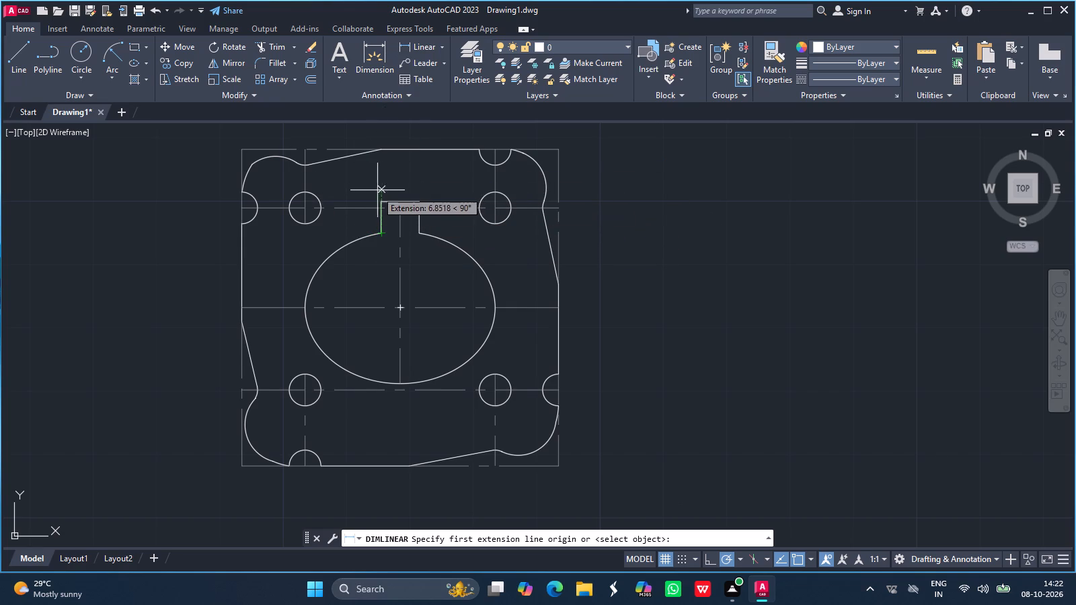
{"action": "left_click_drag", "start_coordinate": [381, 202], "coordinate": [418, 201]}
{"action": "left_click_drag", "start_coordinate": [418, 201], "coordinate": [418, 193]}
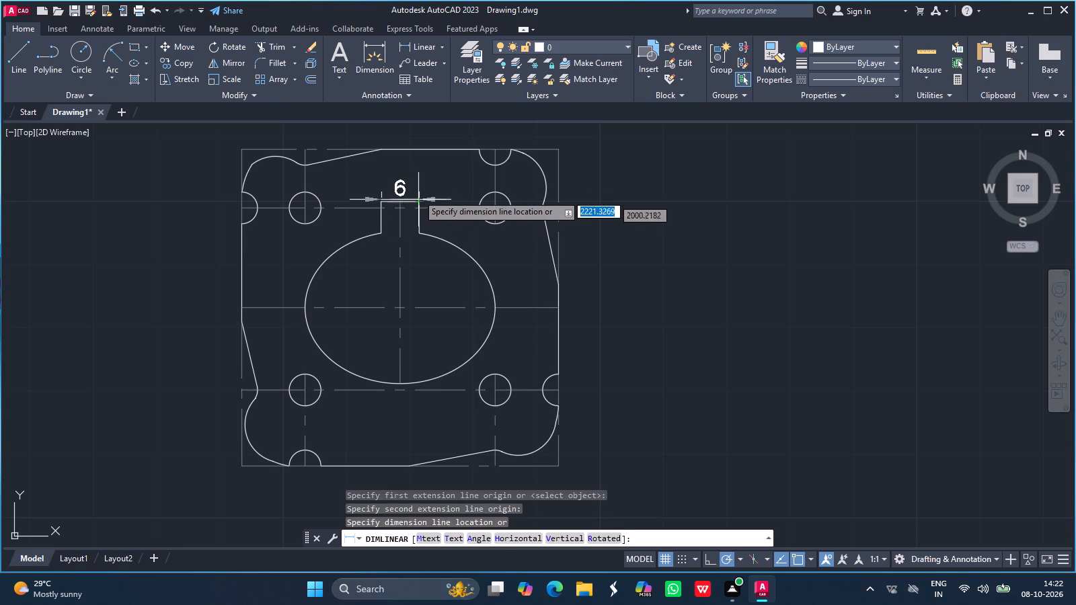
{"action": "left_click_drag", "start_coordinate": [418, 193], "coordinate": [419, 175]}
{"action": "scroll", "coordinate": [419, 175], "scroll_direction": "down", "scroll_amount": 1, "text": "ctrl"}
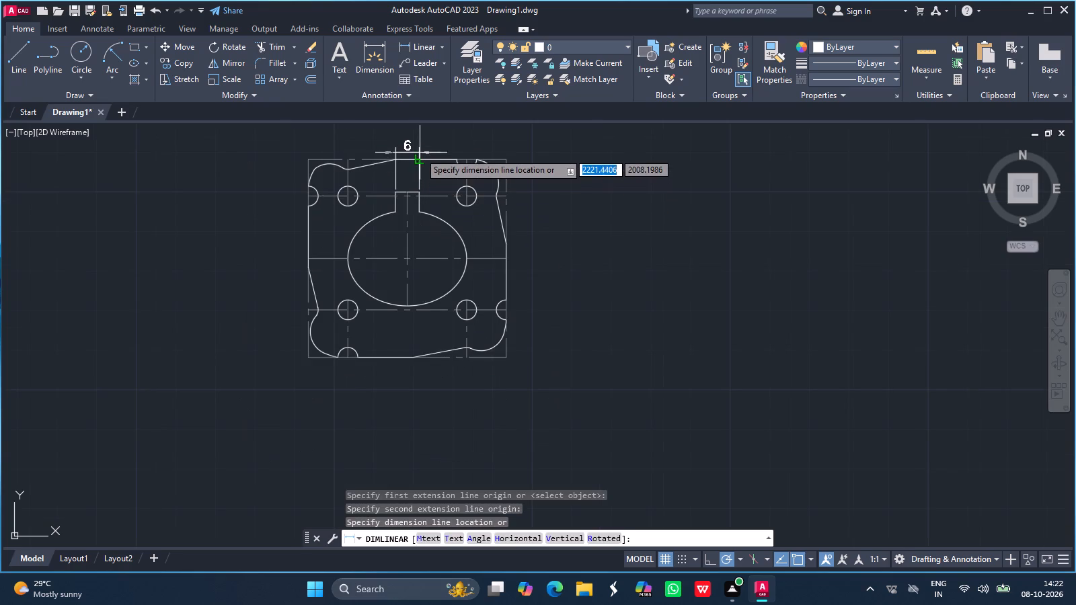
{"action": "left_click", "coordinate": [420, 152]}
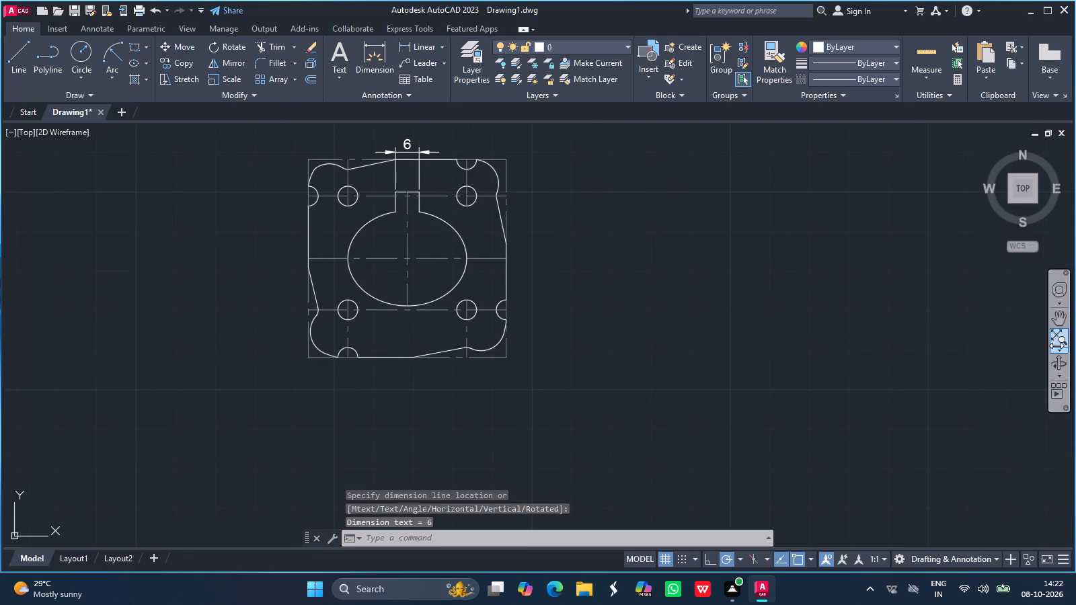
Add a horizontal linear dimension across the plate's overall width, placed above the neck width dimension.
{"action": "left_click", "coordinate": [1059, 324]}
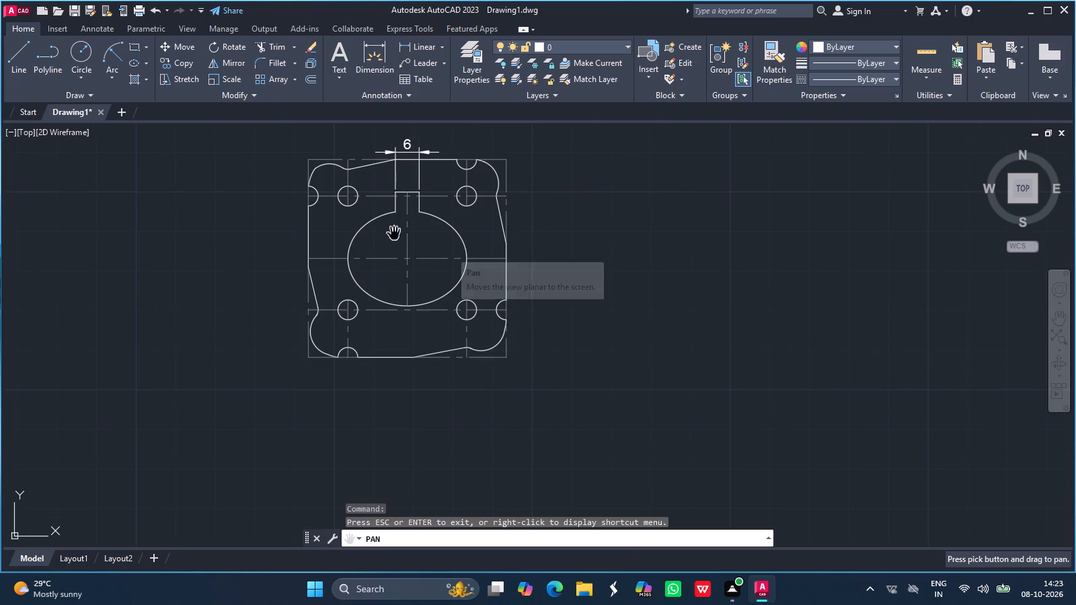
{"action": "left_click_drag", "start_coordinate": [394, 234], "coordinate": [474, 299]}
{"action": "key", "text": "Escape"}
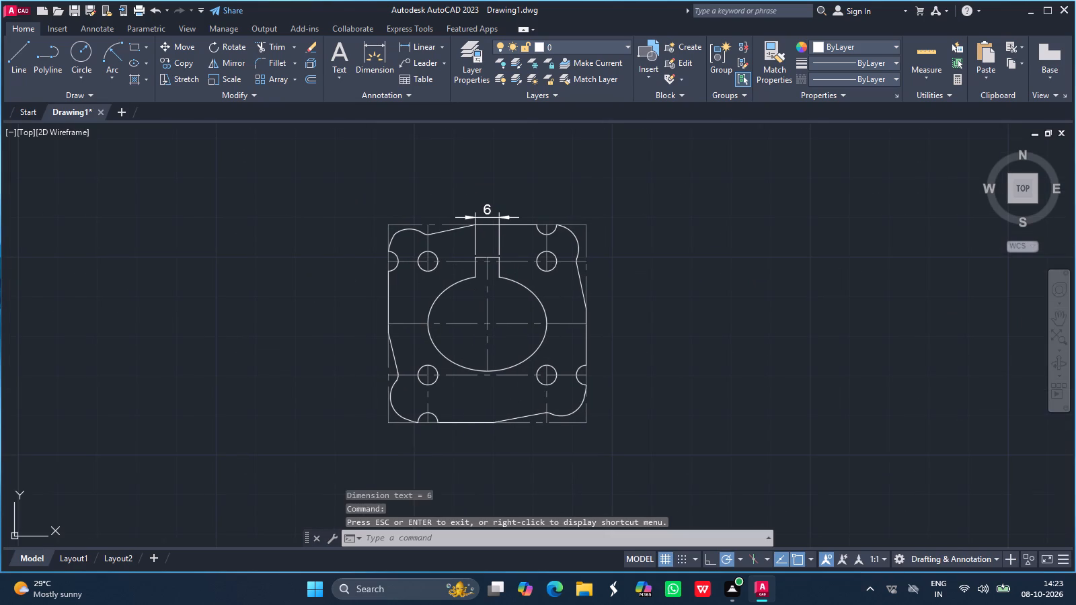
{"action": "left_click", "coordinate": [424, 48]}
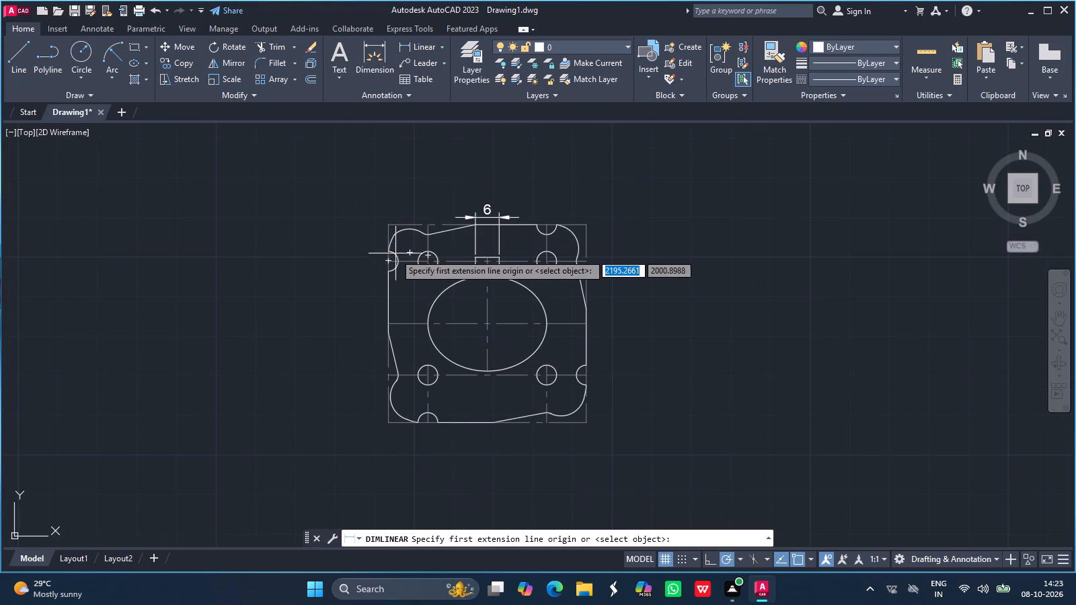
{"action": "left_click_drag", "start_coordinate": [389, 249], "coordinate": [584, 257]}
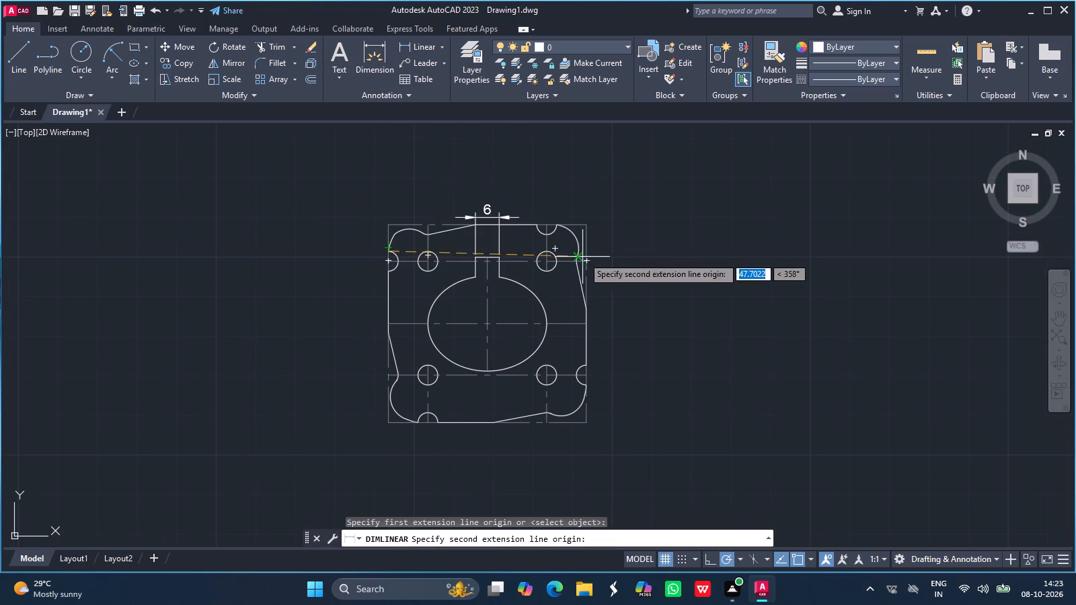
{"action": "left_click_drag", "start_coordinate": [584, 257], "coordinate": [588, 263]}
{"action": "left_click_drag", "start_coordinate": [588, 263], "coordinate": [584, 191]}
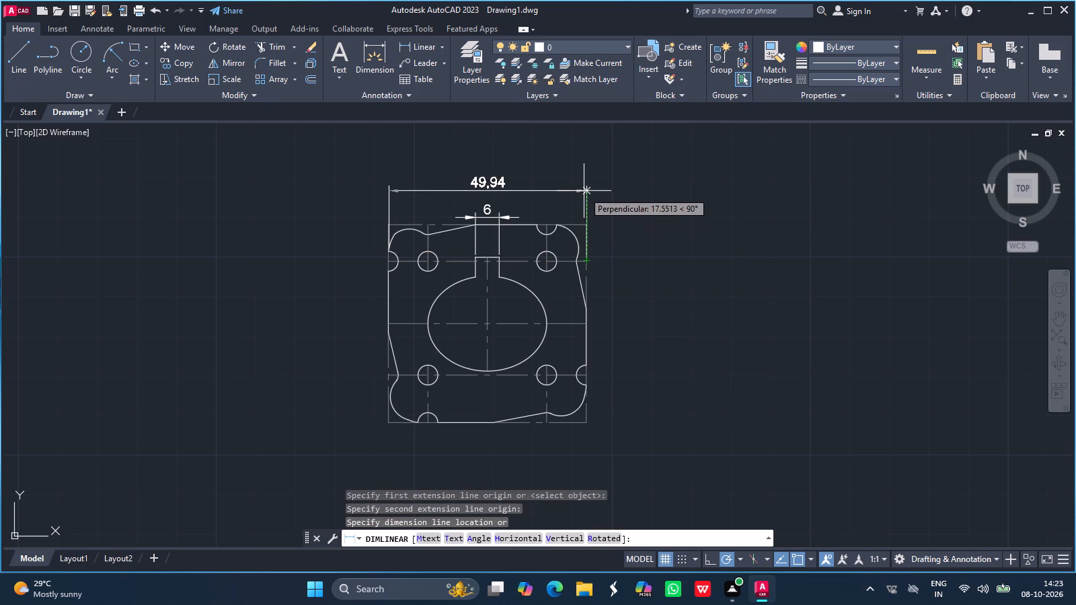
{"action": "left_click_drag", "start_coordinate": [584, 191], "coordinate": [584, 187]}
{"action": "left_click", "coordinate": [584, 187]}
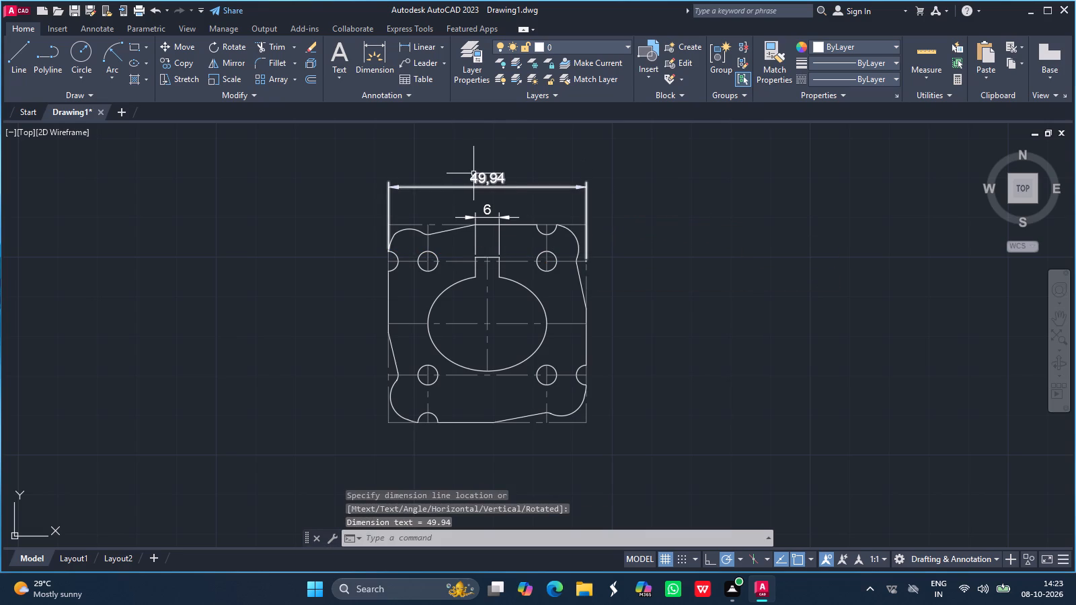
Set the precision of the plate's overall width dimension to 0 decimal places.
{"action": "left_click", "coordinate": [484, 176]}
{"action": "right_click", "coordinate": [484, 176]}
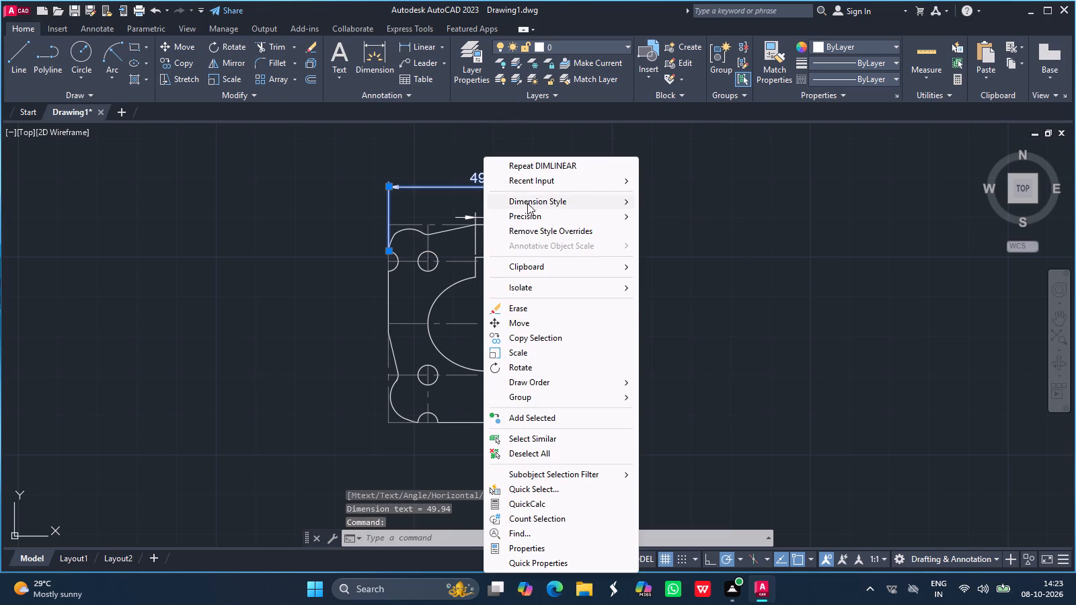
{"action": "left_click", "coordinate": [656, 217]}
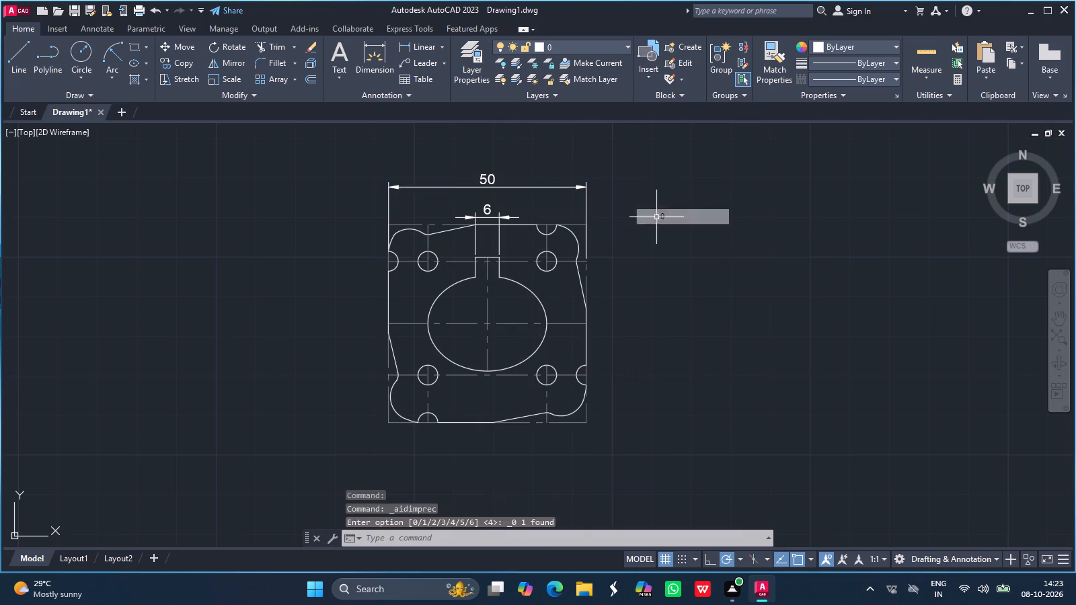
Add a vertical linear dimension from the elliptical opening's left quadrant to its bottom quadrant, placed left of the ellipse.
{"action": "key", "text": "Escape"}
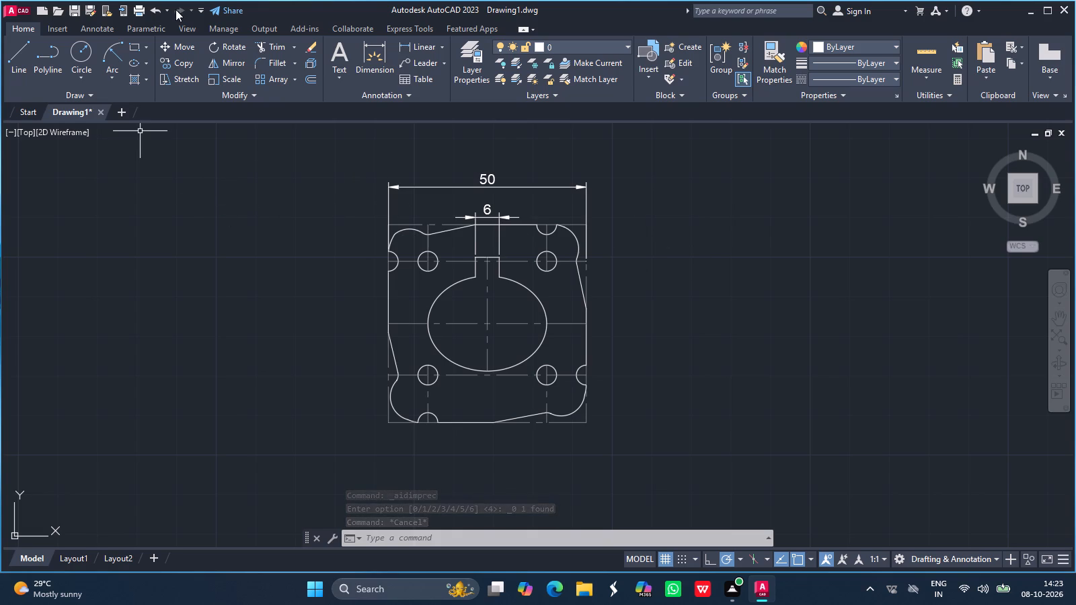
{"action": "left_click", "coordinate": [412, 47]}
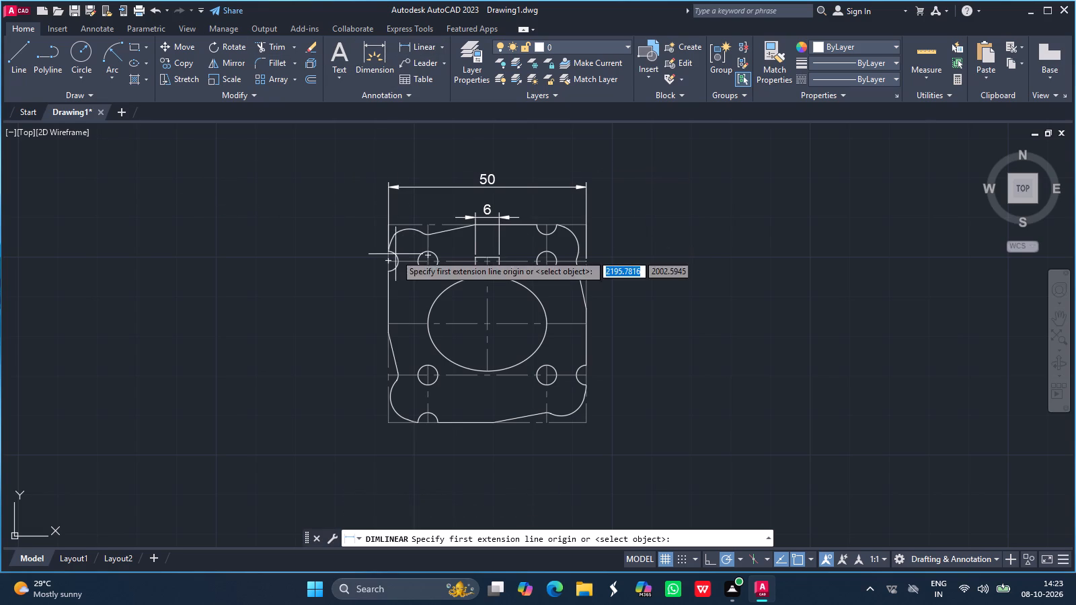
{"action": "left_click", "coordinate": [428, 323]}
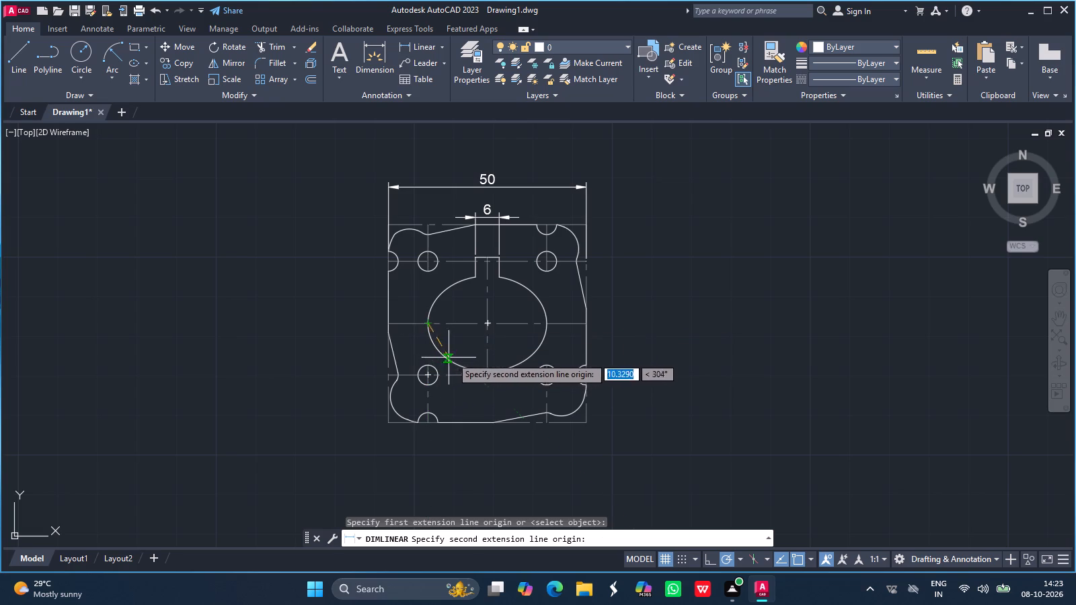
{"action": "left_click_drag", "start_coordinate": [489, 370], "coordinate": [414, 356]}
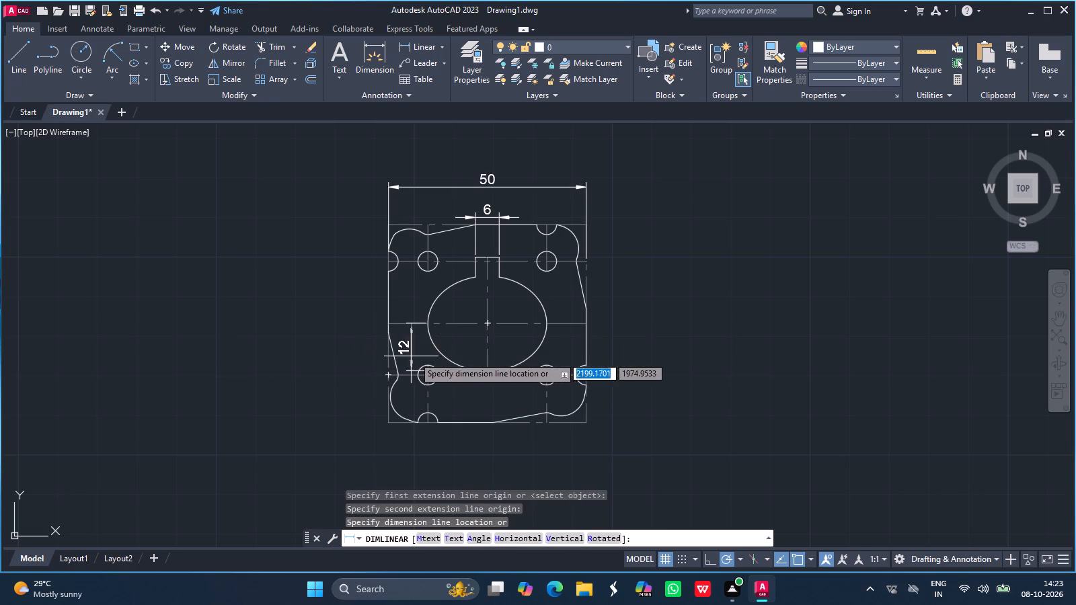
{"action": "left_click_drag", "start_coordinate": [414, 356], "coordinate": [412, 350]}
{"action": "left_click", "coordinate": [412, 350]}
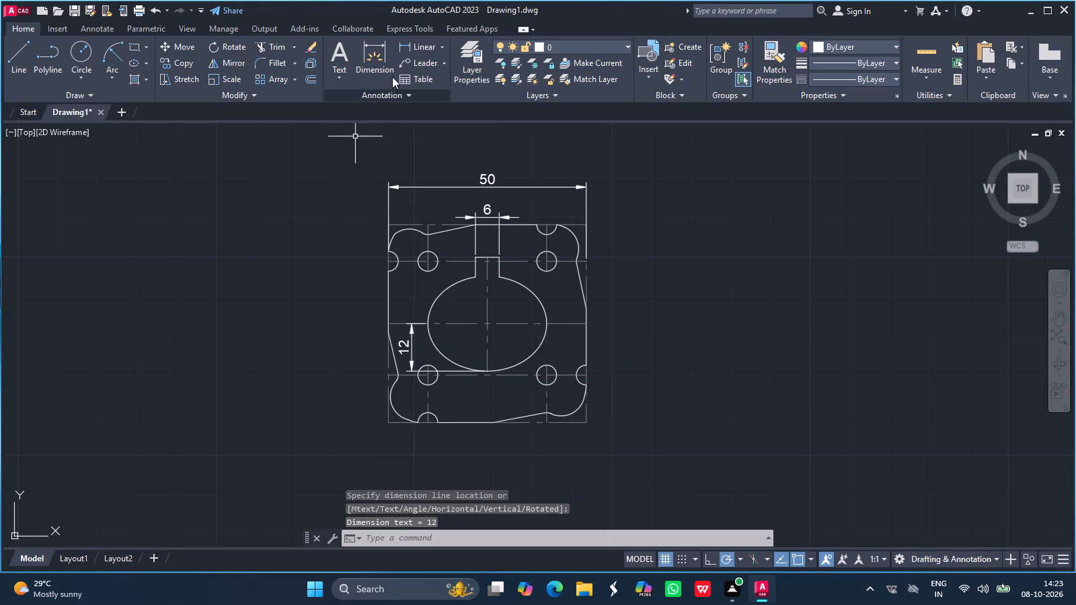
Add a horizontal linear dimension from the lower-left hole's centre to the ellipse centre, placed below the elliptical opening.
{"action": "left_click", "coordinate": [416, 50]}
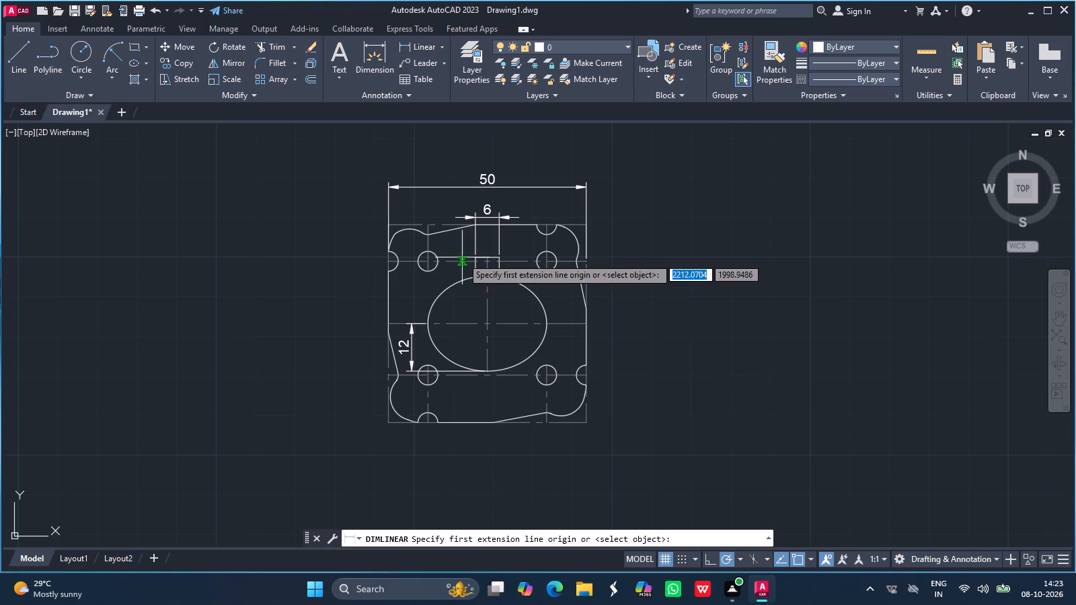
{"action": "left_click", "coordinate": [430, 379]}
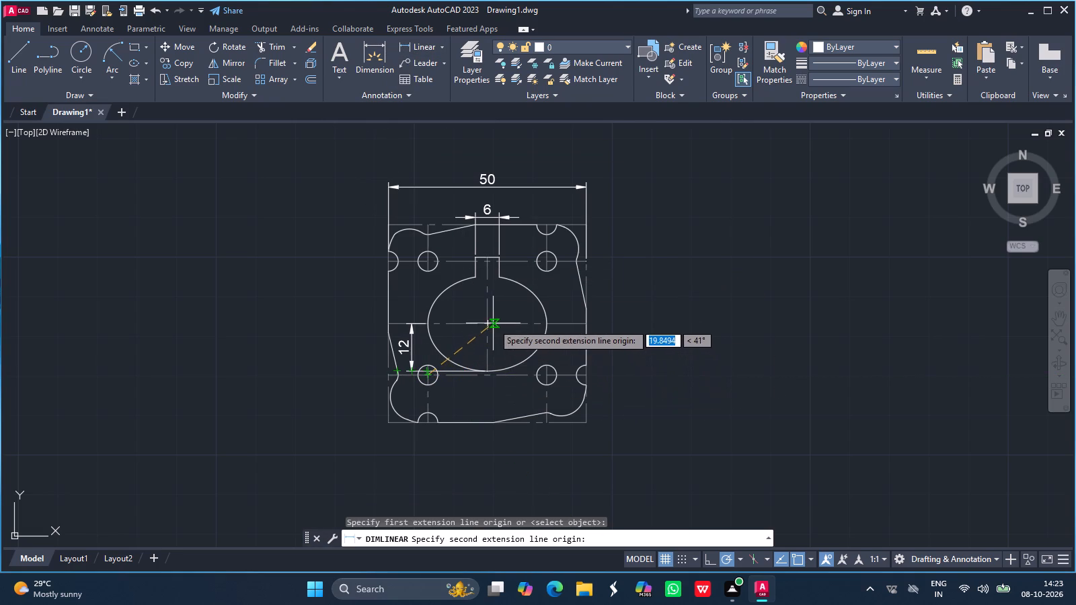
{"action": "left_click_drag", "start_coordinate": [488, 323], "coordinate": [491, 459]}
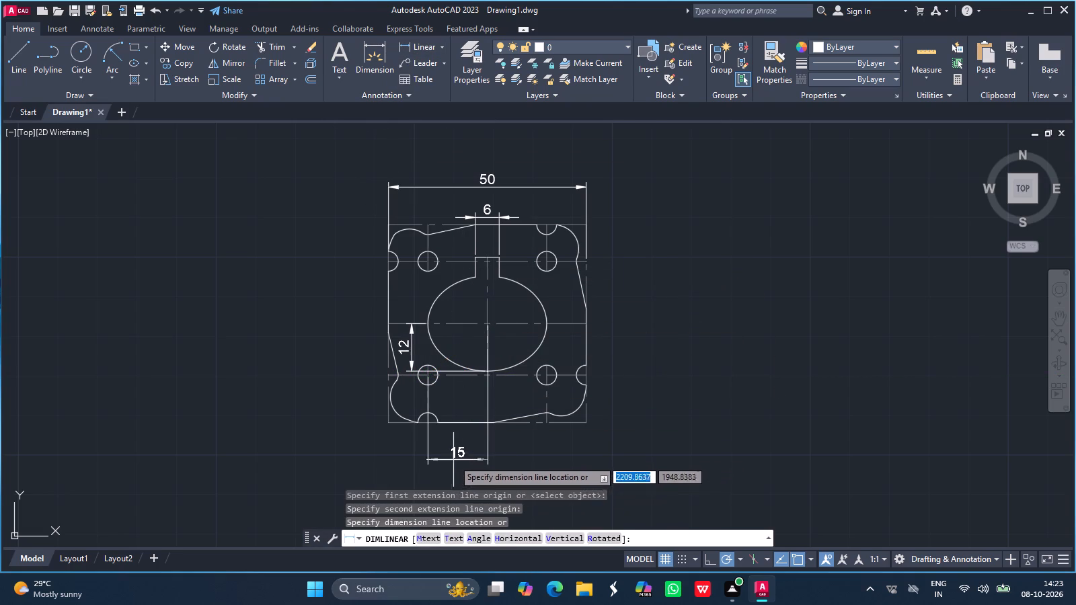
{"action": "left_click", "coordinate": [457, 399]}
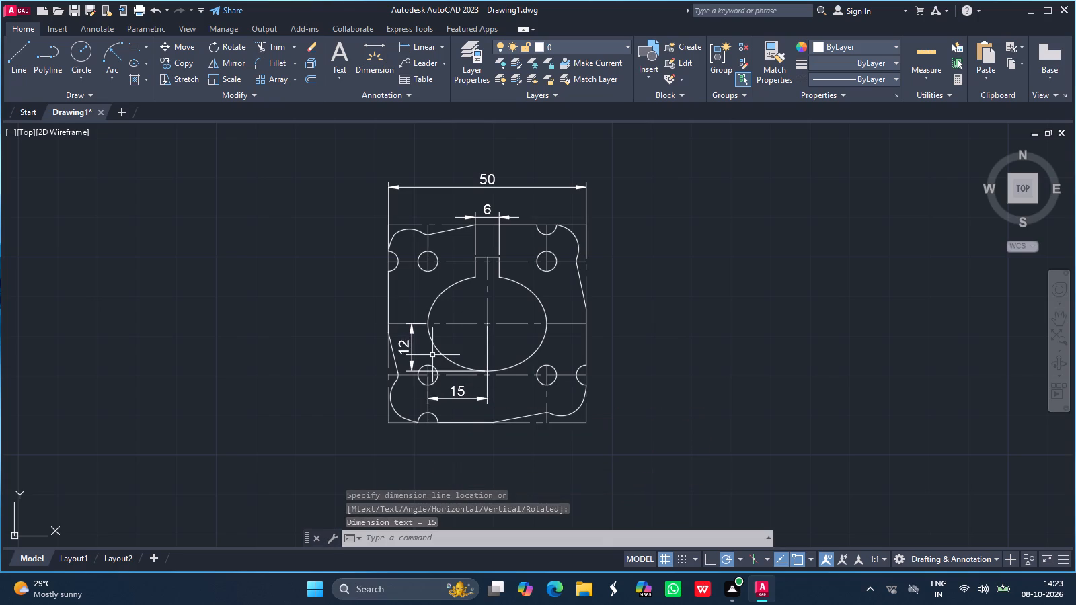
Add a horizontal linear dimension from the plate's lower-left corner to the bottom notch's centre, placed below the plate.
{"action": "left_click", "coordinate": [422, 44]}
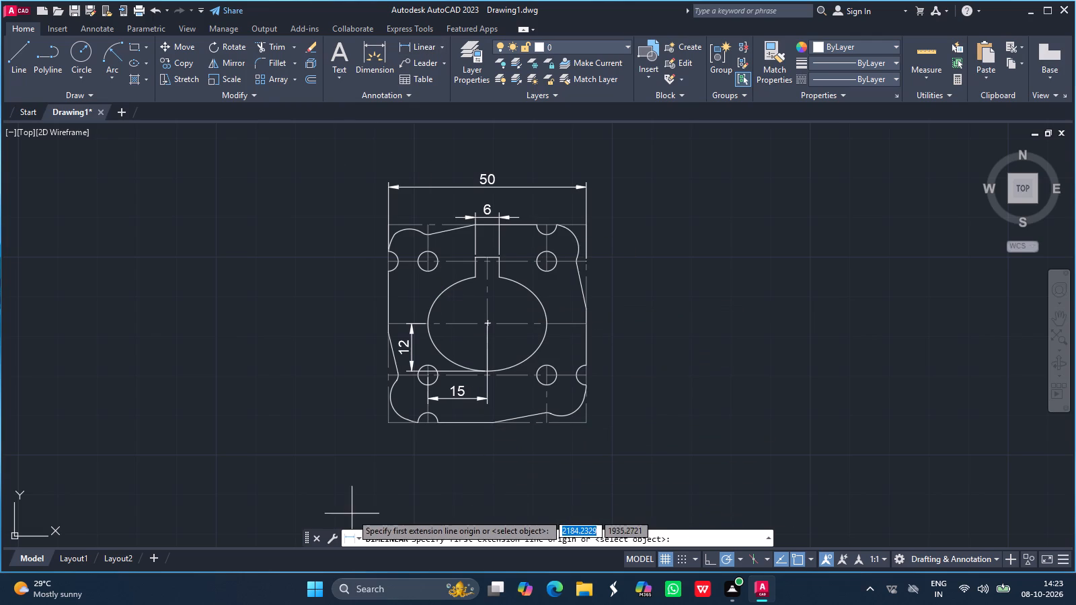
{"action": "left_click", "coordinate": [387, 422]}
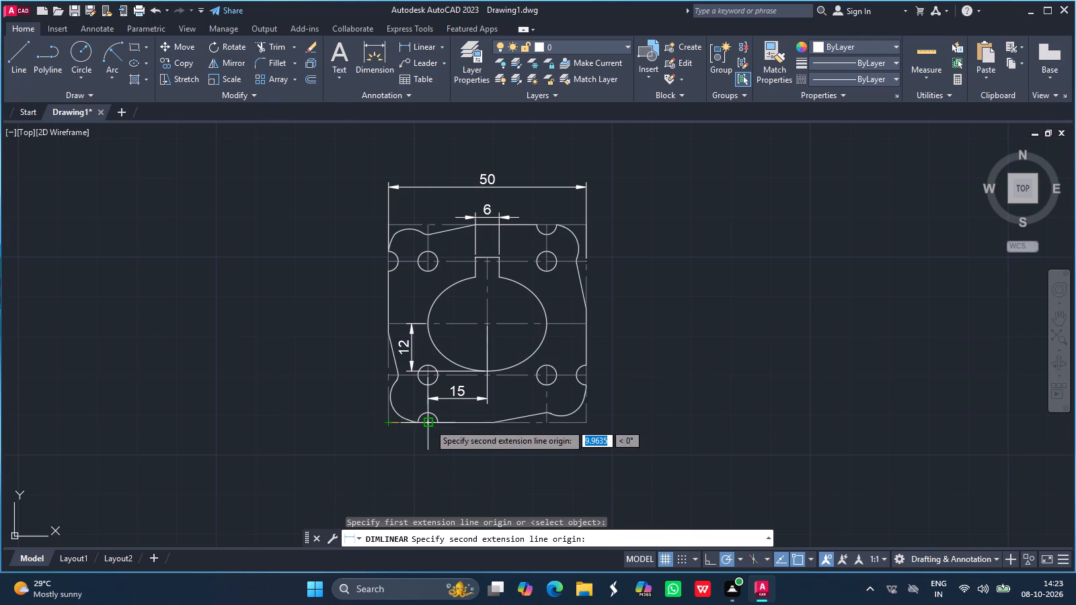
{"action": "left_click_drag", "start_coordinate": [429, 424], "coordinate": [429, 448]}
{"action": "left_click", "coordinate": [429, 448]}
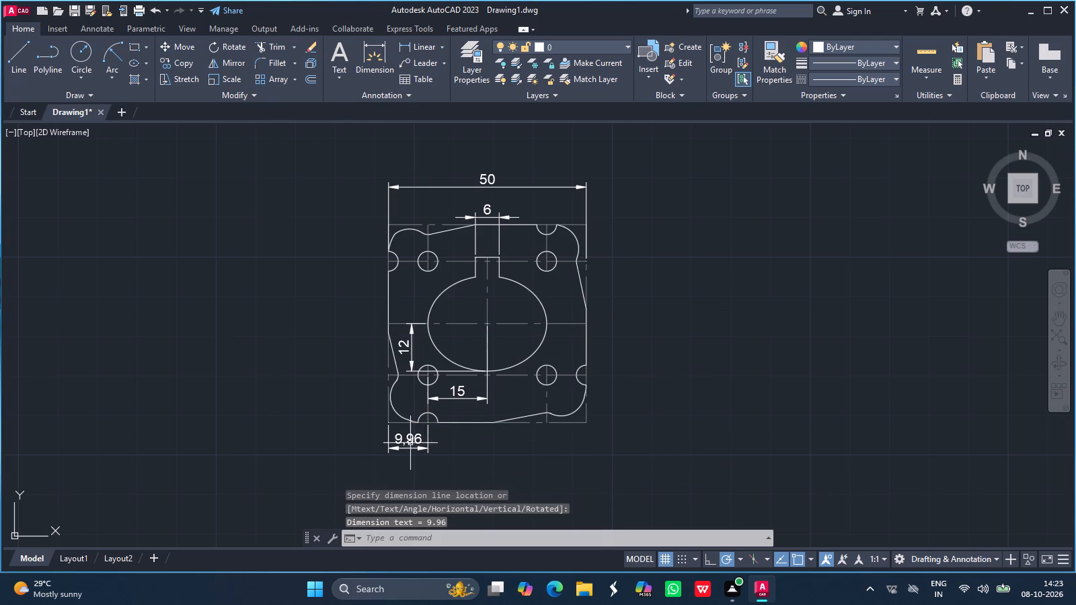
Set the precision of the corner-to-bottom-notch dimension to 0 decimal places.
{"action": "left_click", "coordinate": [403, 438]}
{"action": "right_click", "coordinate": [403, 438]}
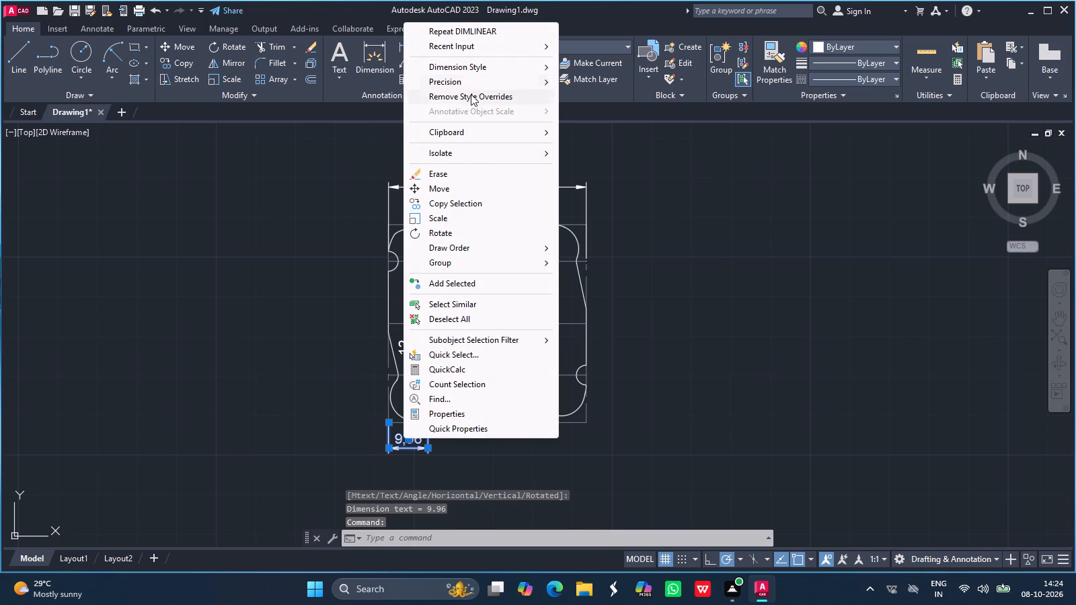
{"action": "left_click", "coordinate": [574, 80]}
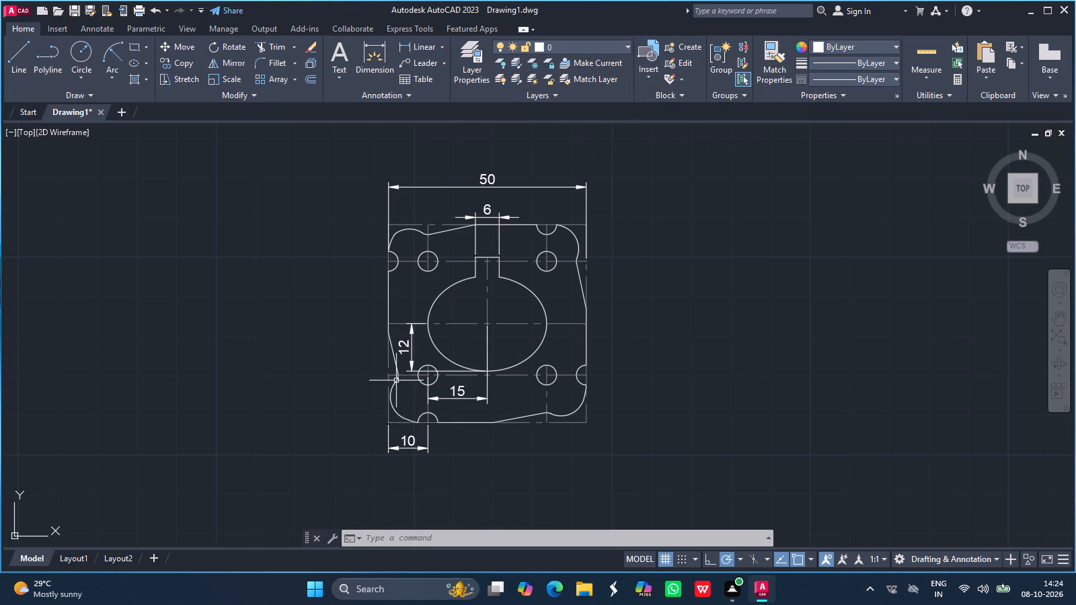
Add a horizontal linear dimension from the bottom notch's centre to the right-hand hole centreline, in line with the corner-to-notch dimension.
{"action": "left_click", "coordinate": [428, 42]}
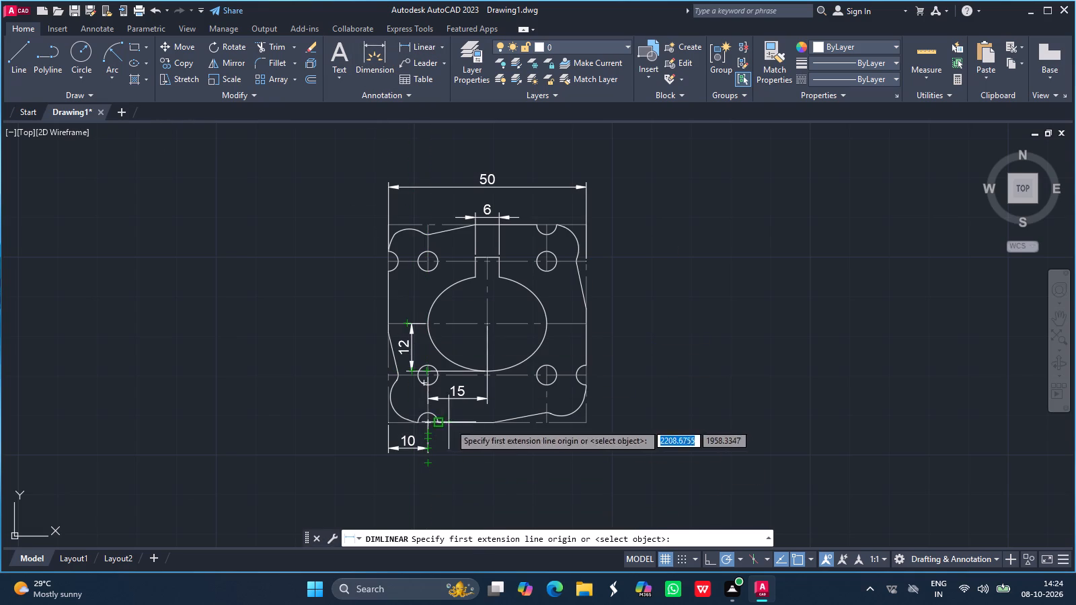
{"action": "left_click", "coordinate": [430, 422]}
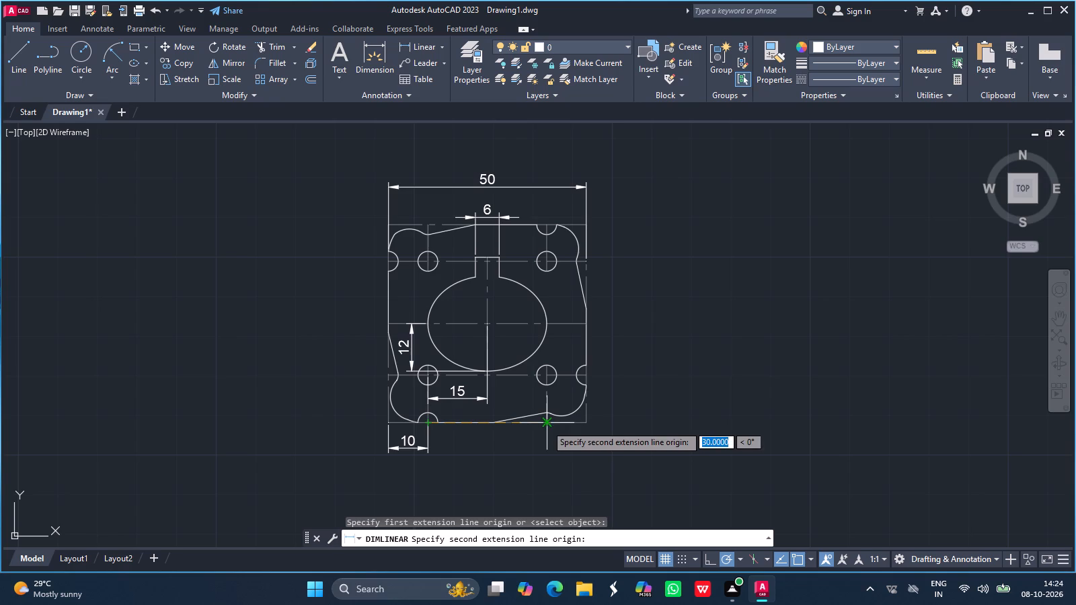
{"action": "left_click_drag", "start_coordinate": [546, 425], "coordinate": [542, 448]}
{"action": "left_click", "coordinate": [542, 448]}
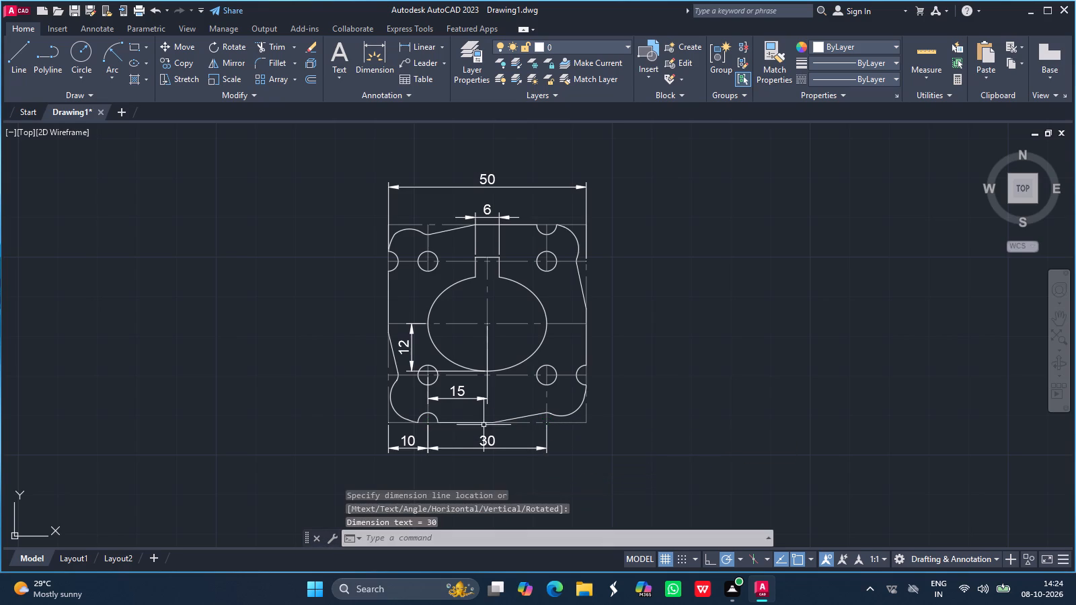
Add a vertical linear dimension from the plate's lower-right corner to the horizontal centre line, placed right of the plate.
{"action": "left_click", "coordinate": [413, 46]}
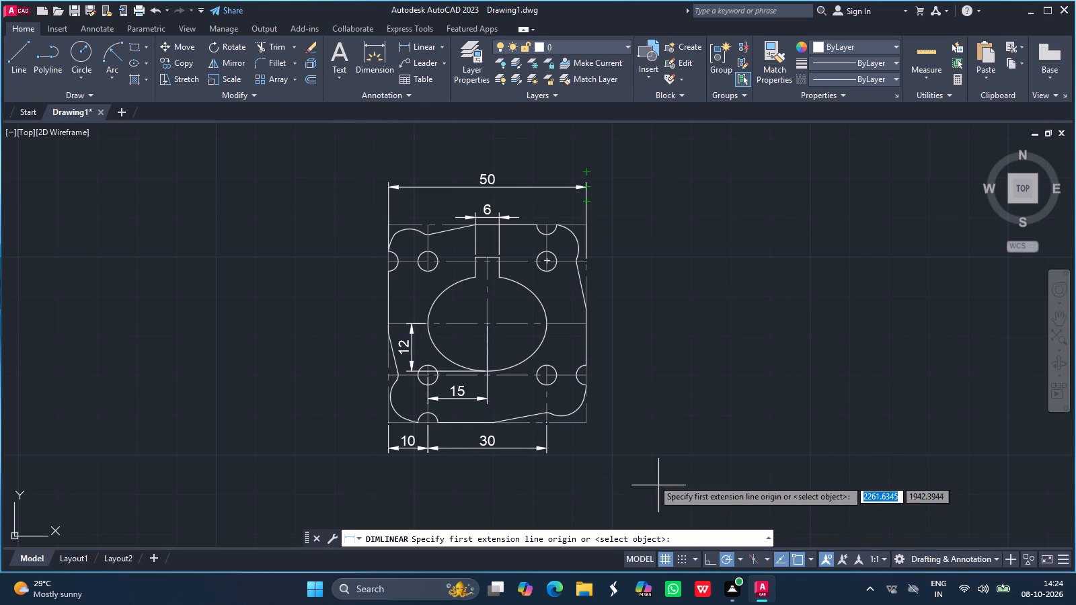
{"action": "left_click", "coordinate": [584, 424]}
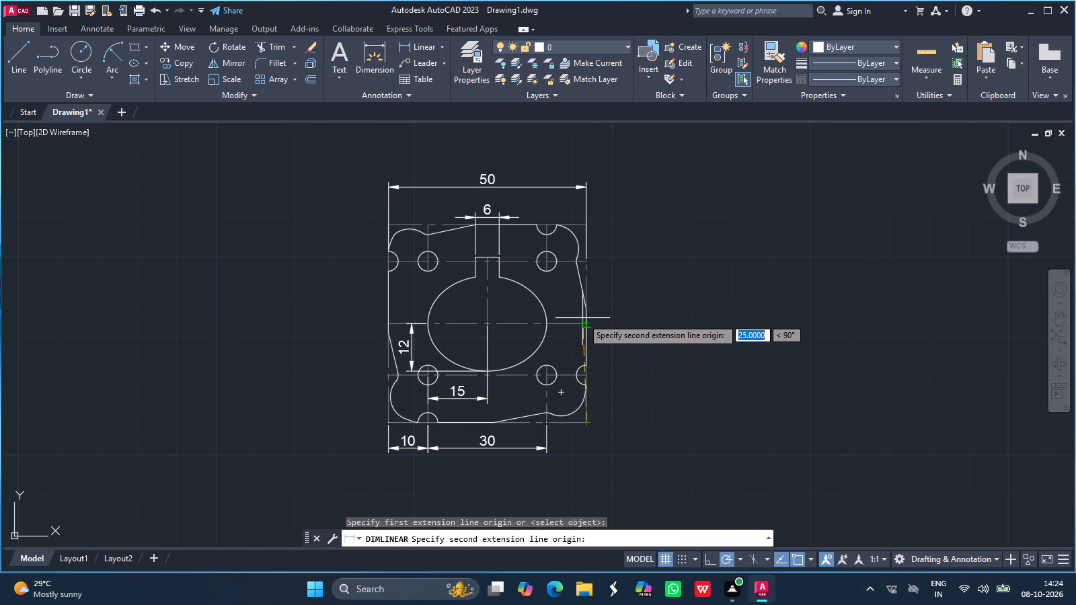
{"action": "left_click_drag", "start_coordinate": [584, 321], "coordinate": [618, 336]}
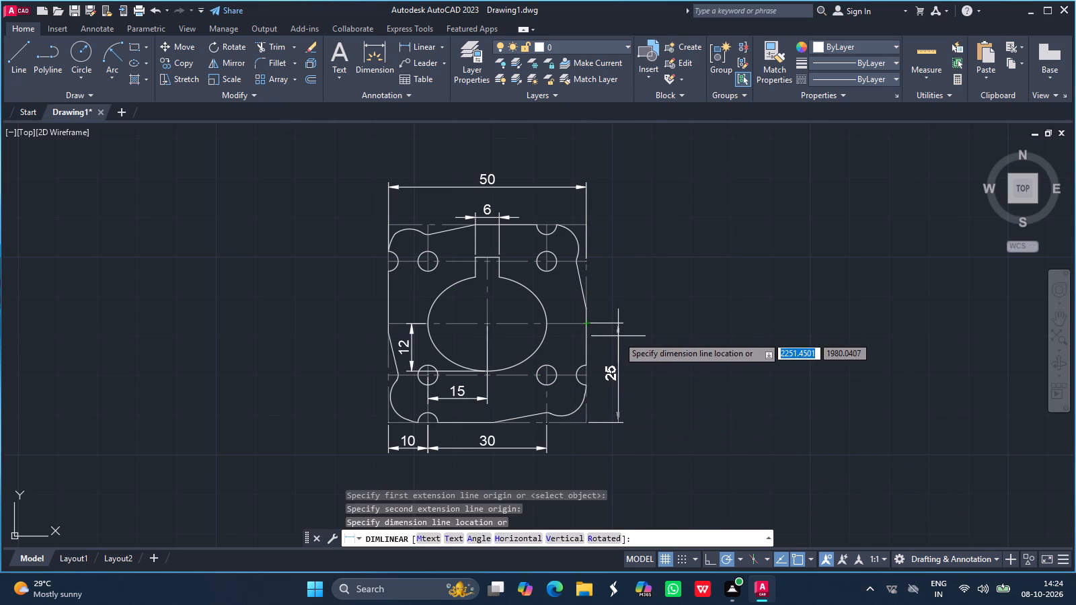
{"action": "left_click", "coordinate": [618, 336]}
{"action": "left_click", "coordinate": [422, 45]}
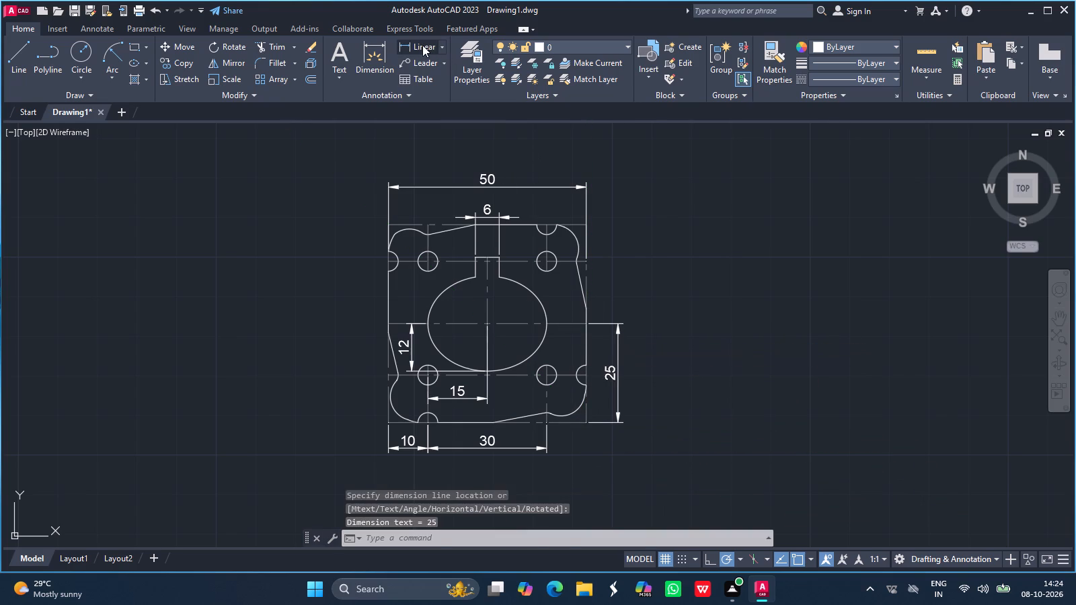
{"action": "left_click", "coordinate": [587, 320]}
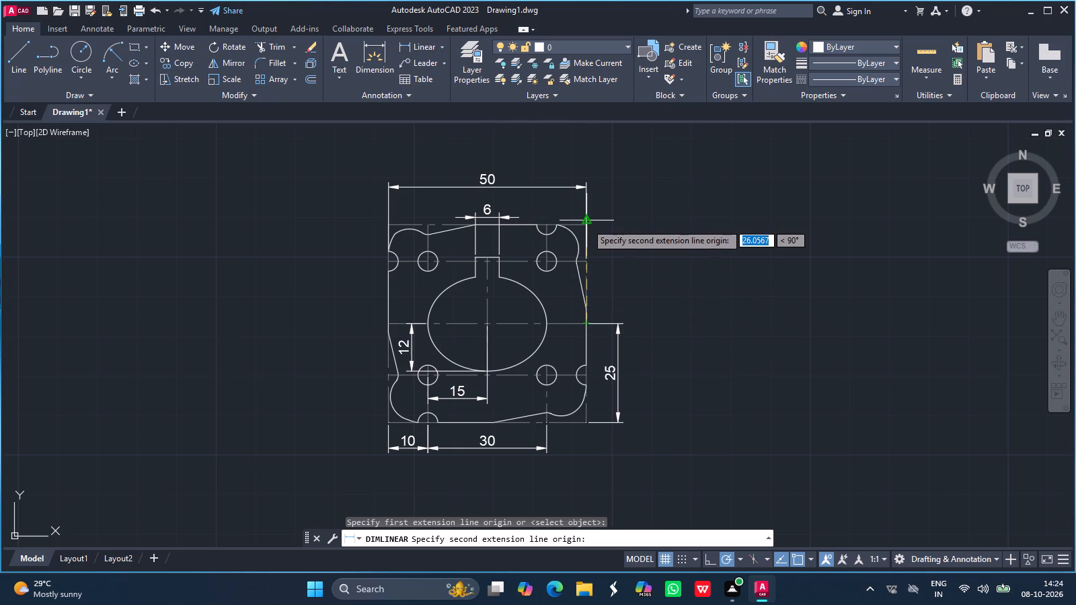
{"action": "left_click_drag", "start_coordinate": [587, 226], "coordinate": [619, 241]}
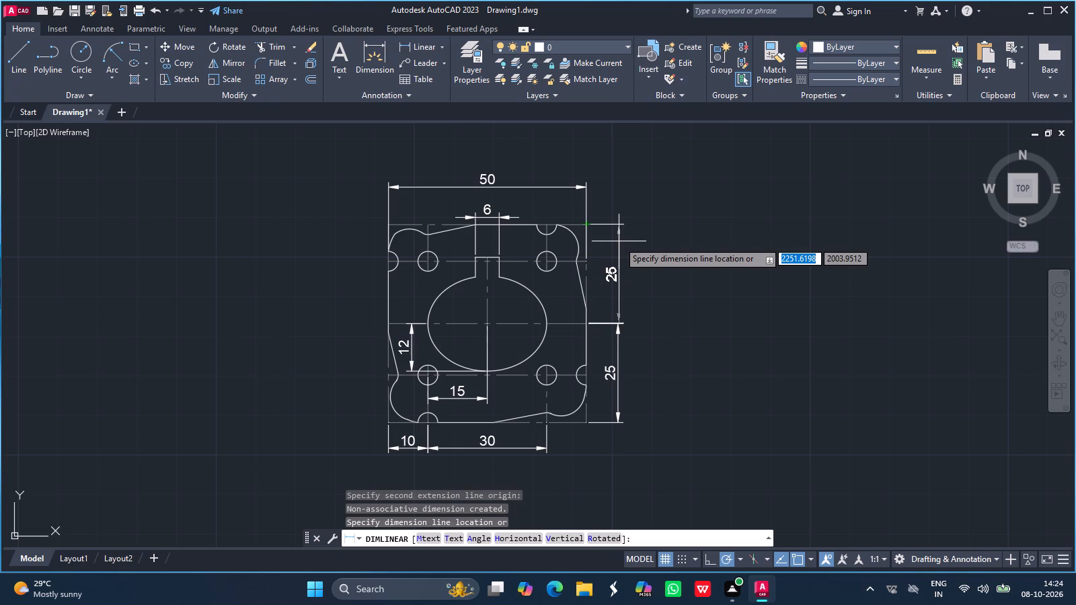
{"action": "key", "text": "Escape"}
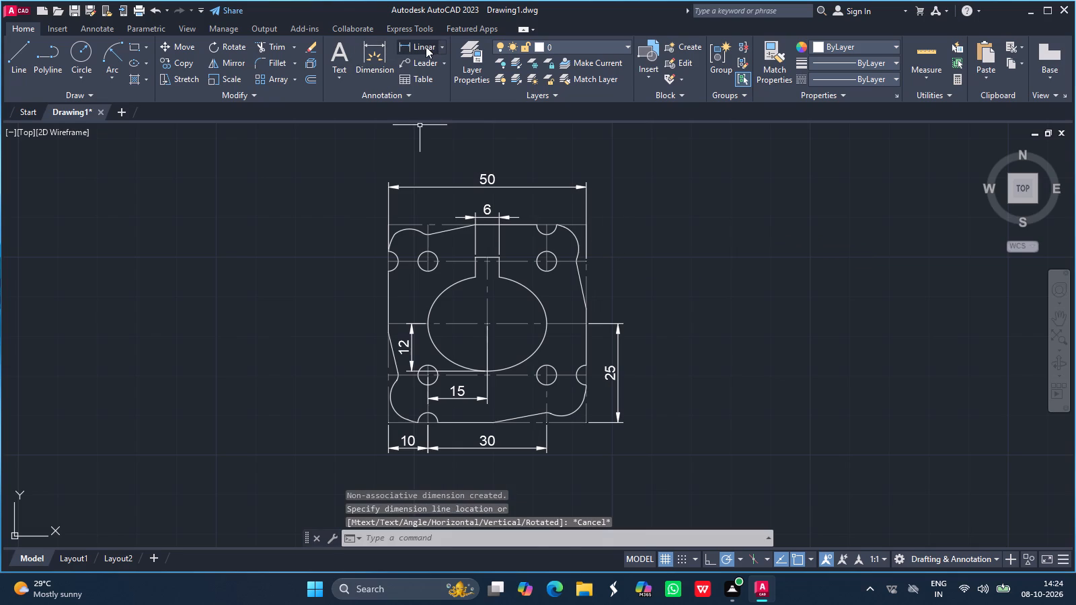
Add a vertical linear dimension from the horizontal centre line to the top of the opening's neck, aligned above the lower half-height dimension.
{"action": "left_click", "coordinate": [426, 46]}
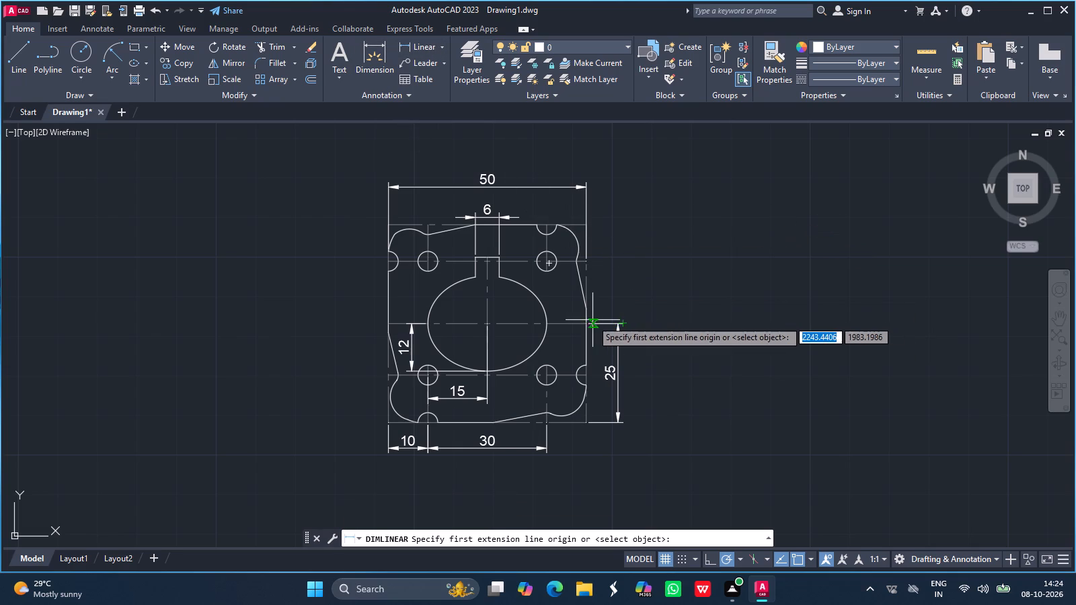
{"action": "left_click", "coordinate": [588, 320]}
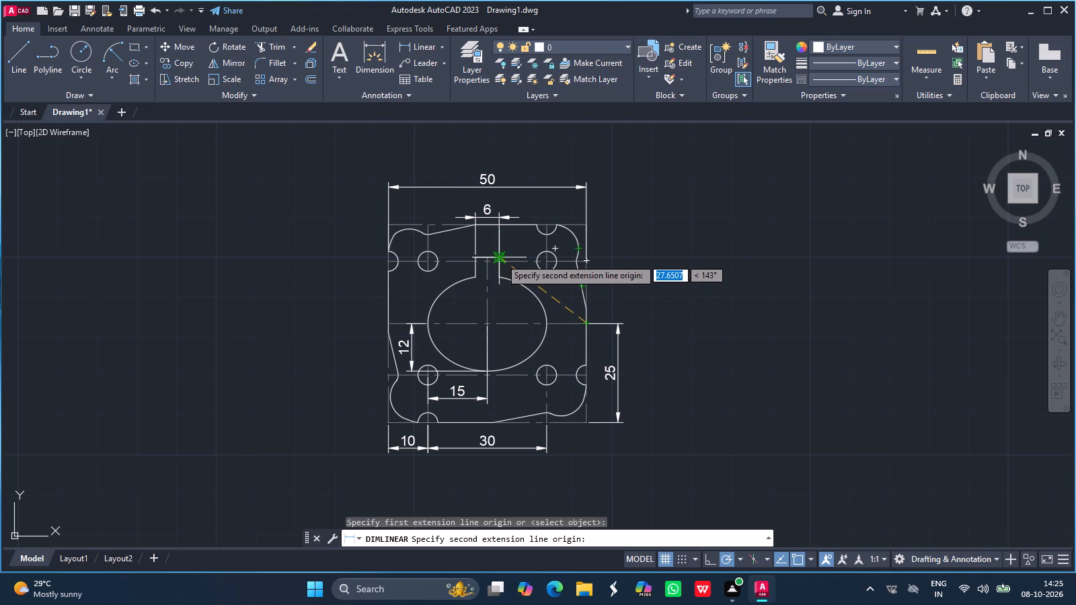
{"action": "left_click_drag", "start_coordinate": [500, 258], "coordinate": [623, 268]}
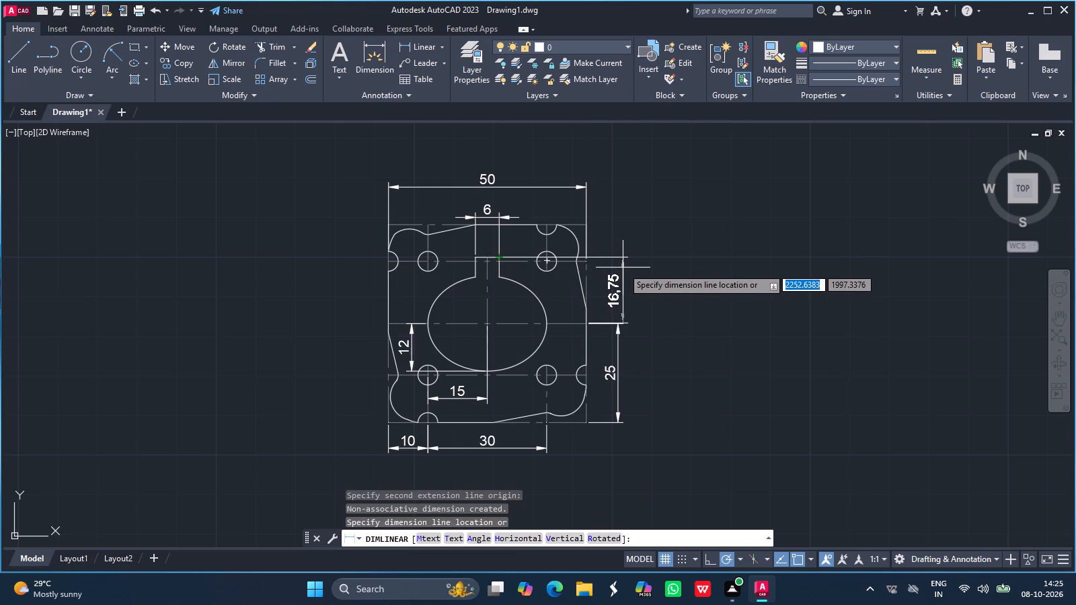
{"action": "left_click_drag", "start_coordinate": [623, 268], "coordinate": [617, 265]}
{"action": "left_click", "coordinate": [617, 265]}
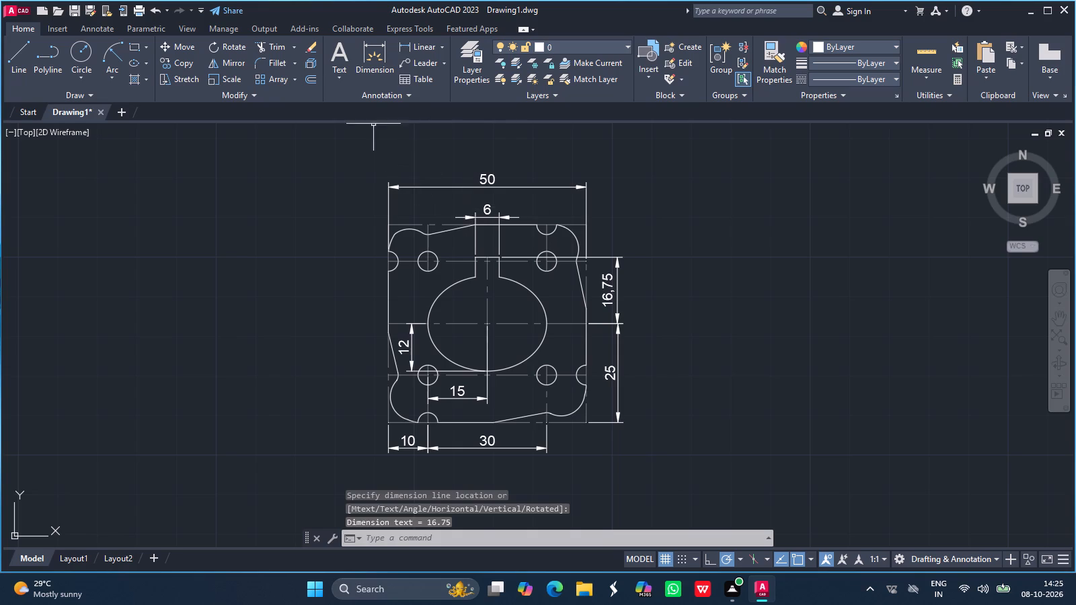
Add a vertical linear dimension for the plate's overall height, placed outside the other dimensions on the plate's right side.
{"action": "left_click", "coordinate": [417, 49]}
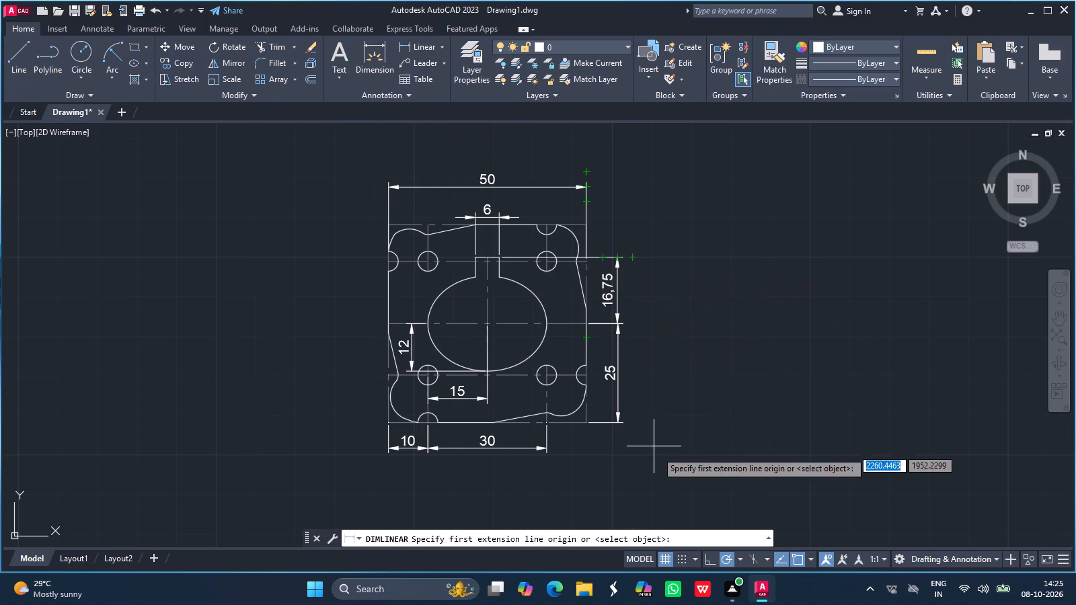
{"action": "left_click", "coordinate": [588, 425]}
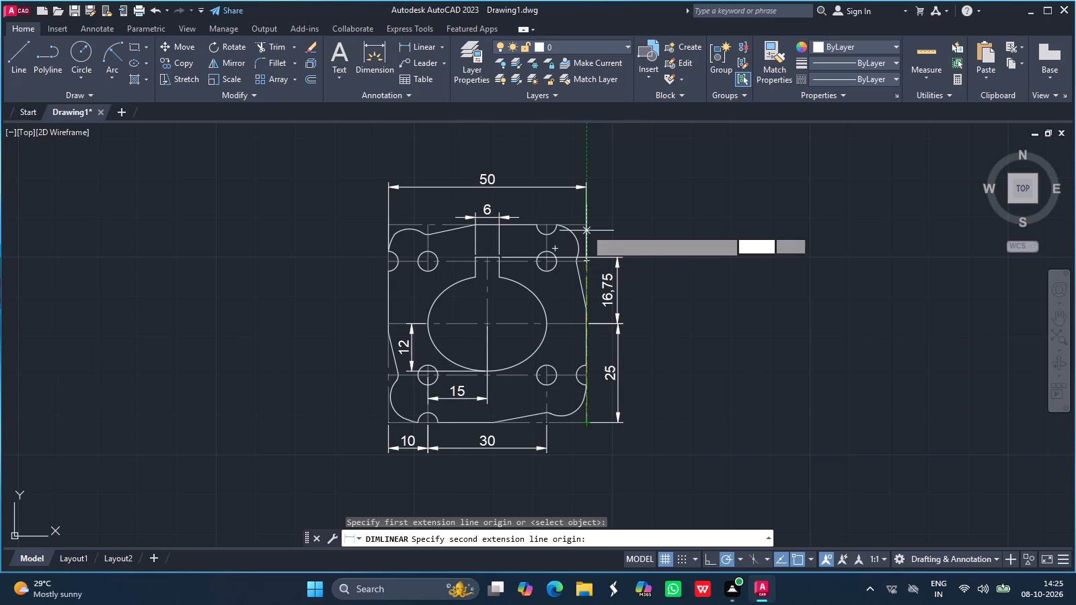
{"action": "left_click_drag", "start_coordinate": [586, 226], "coordinate": [643, 245]}
{"action": "left_click", "coordinate": [643, 245]}
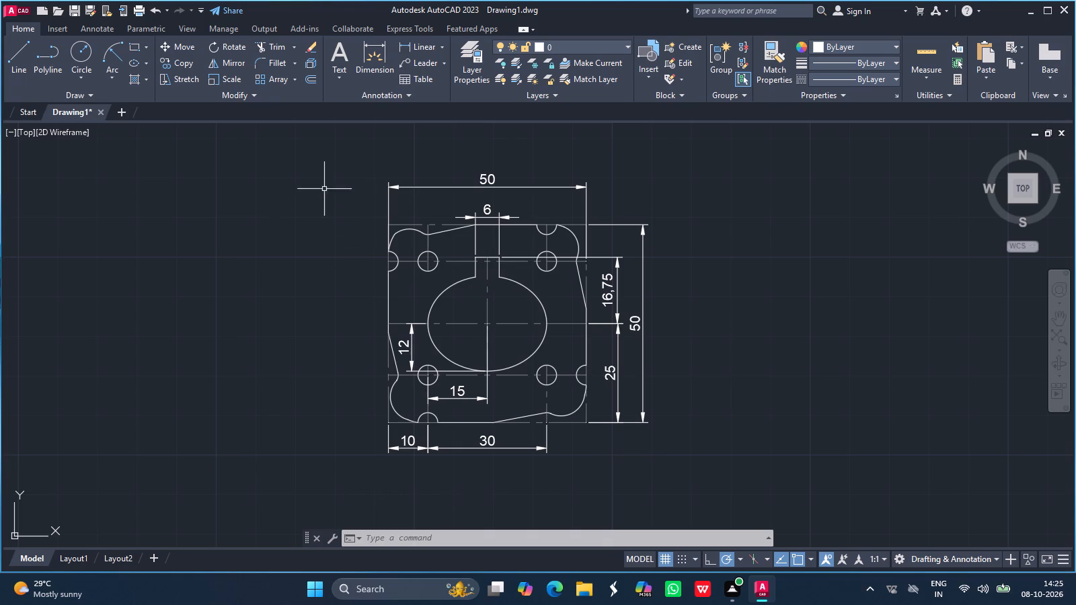
Add a radius dimension to the short arc just above the left-edge notch, placed outside the plate's upper-left corner.
{"action": "left_click", "coordinate": [441, 48]}
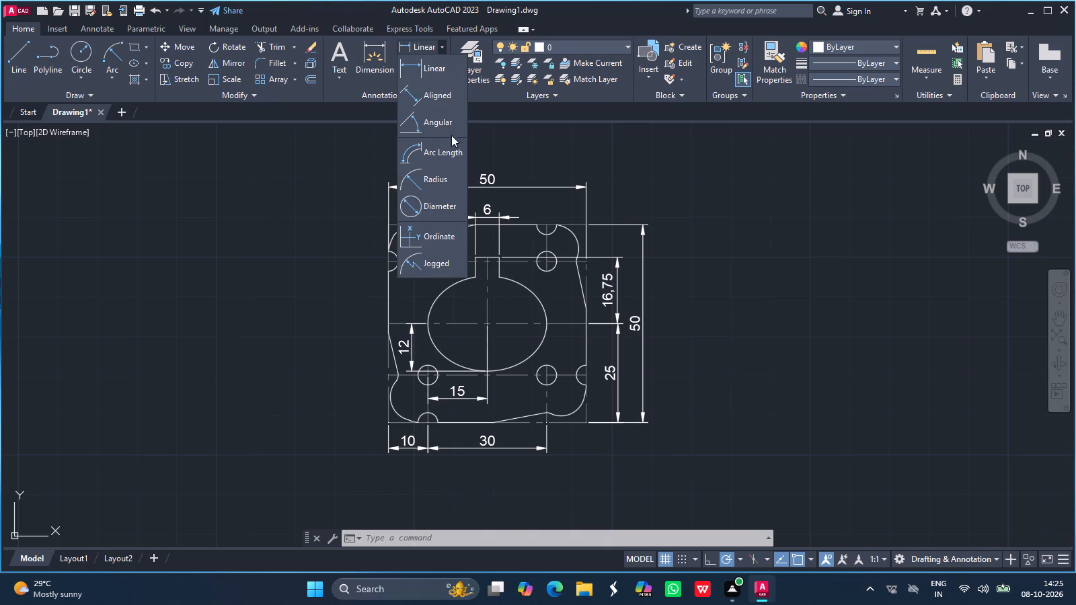
{"action": "left_click", "coordinate": [438, 178]}
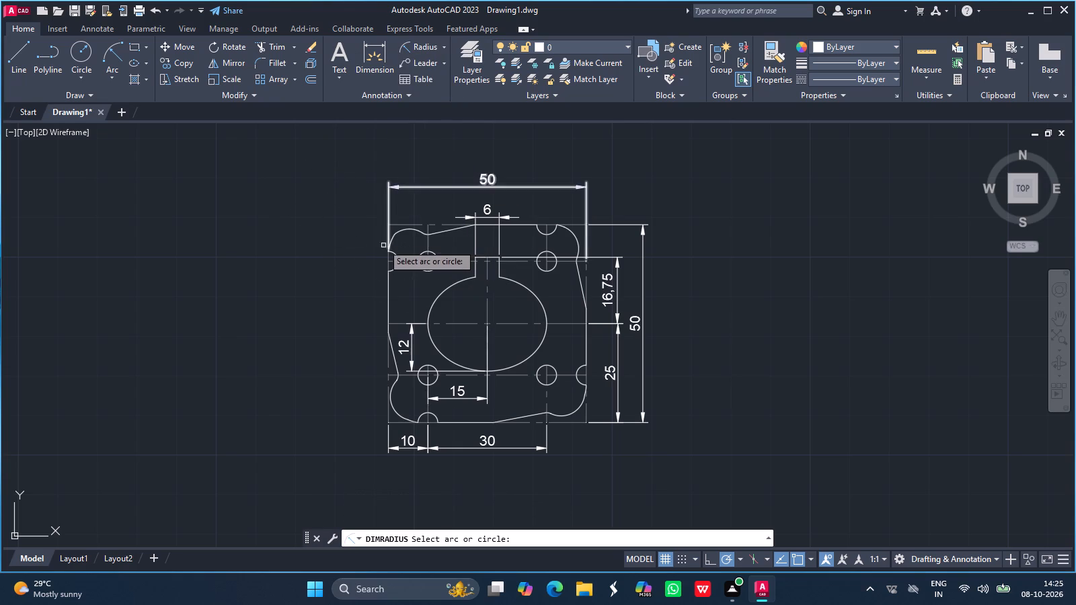
{"action": "left_click_drag", "start_coordinate": [391, 241], "coordinate": [379, 239]}
{"action": "left_click", "coordinate": [379, 239]}
Add a radius dimension to the rounded arc at the top of the upper-left corner, placed above the other radius dimension.
{"action": "left_click", "coordinate": [416, 44]}
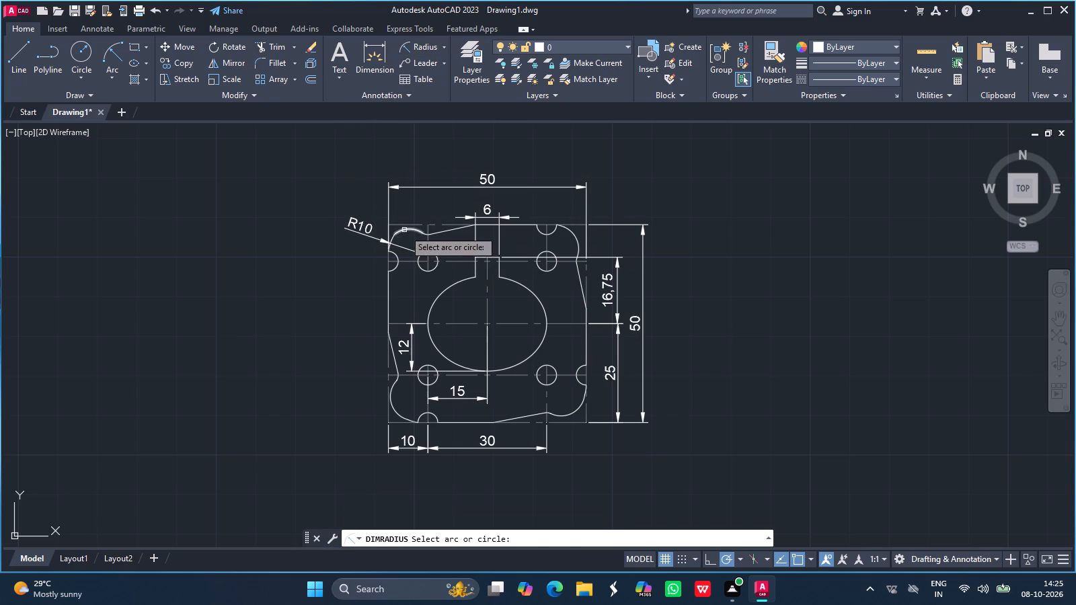
{"action": "left_click_drag", "start_coordinate": [404, 230], "coordinate": [375, 206]}
{"action": "left_click", "coordinate": [375, 206]}
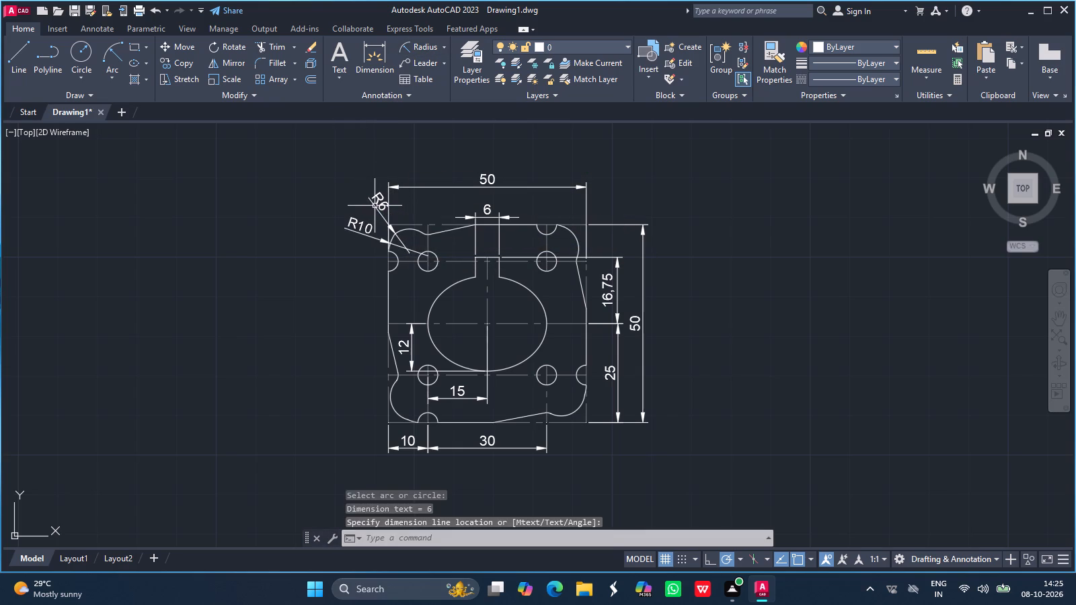
Add a radius dimension to the notch arc on the plate's left edge near the upper-left corner, placed outside the plate.
{"action": "left_click", "coordinate": [419, 50]}
{"action": "left_click_drag", "start_coordinate": [397, 268], "coordinate": [371, 264]}
{"action": "left_click", "coordinate": [371, 264]}
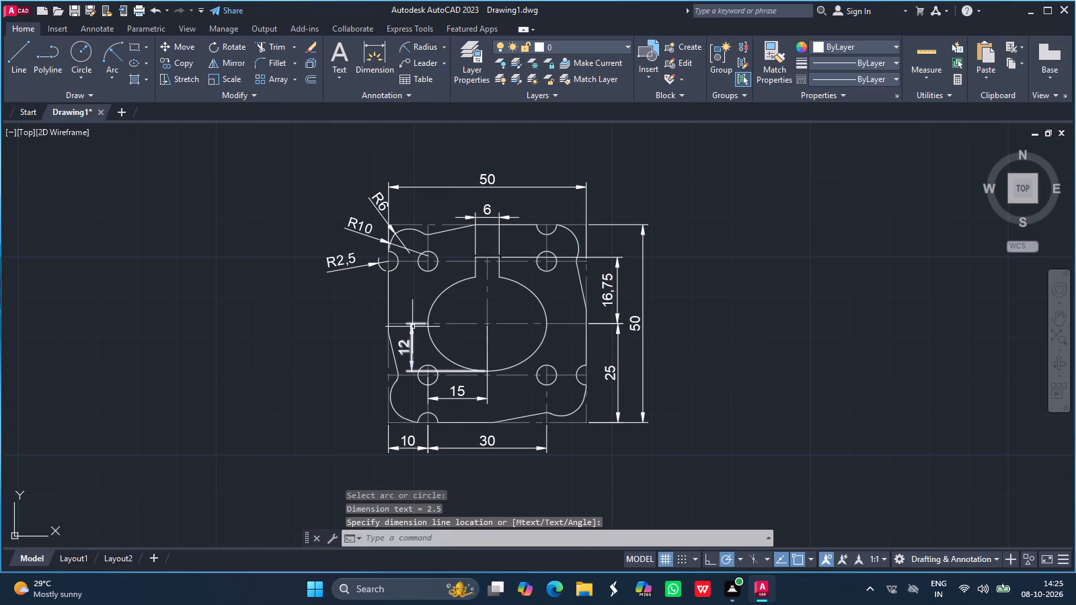
Add a radius dimension to the small concave arc between the rounded upper-left corner and the sloped top edge, placed above the plate.
{"action": "left_click", "coordinate": [416, 44]}
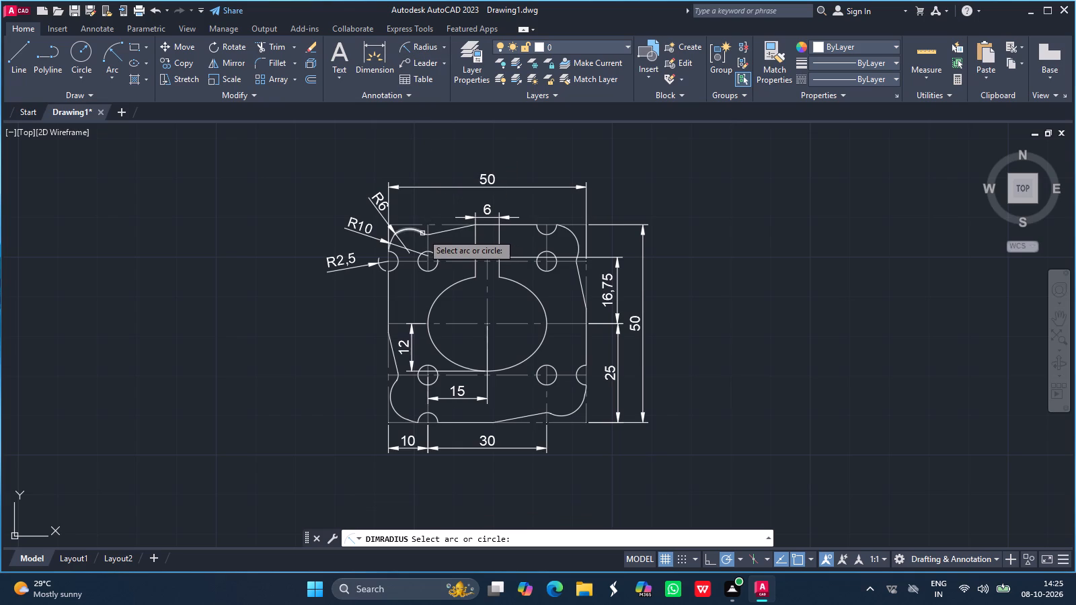
{"action": "scroll", "coordinate": [422, 233], "scroll_direction": "up", "scroll_amount": 1, "text": "ctrl"}
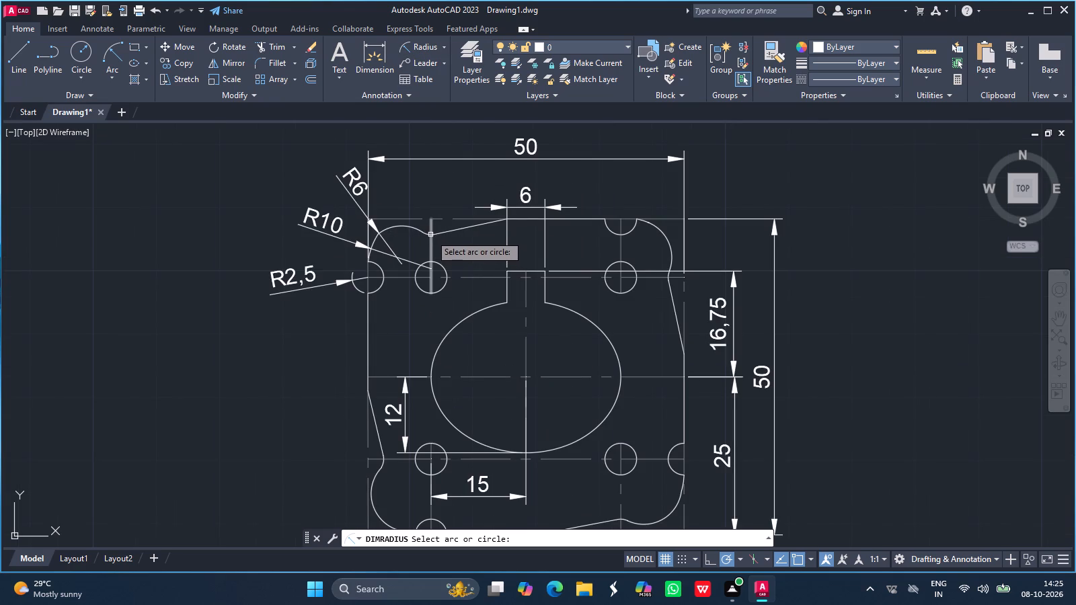
{"action": "left_click_drag", "start_coordinate": [428, 234], "coordinate": [432, 217]}
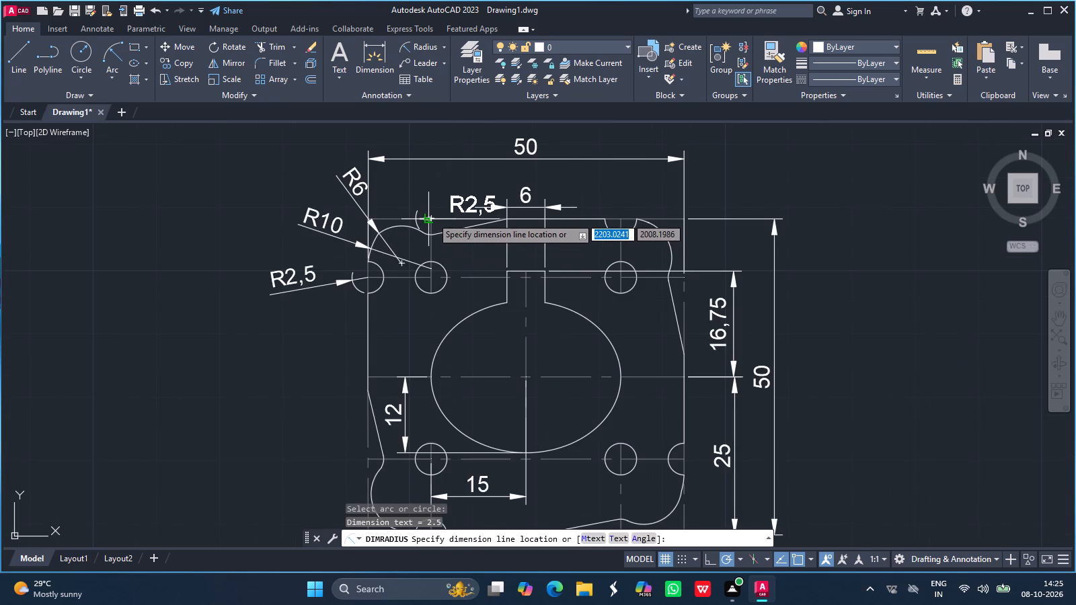
{"action": "left_click_drag", "start_coordinate": [432, 217], "coordinate": [446, 205]}
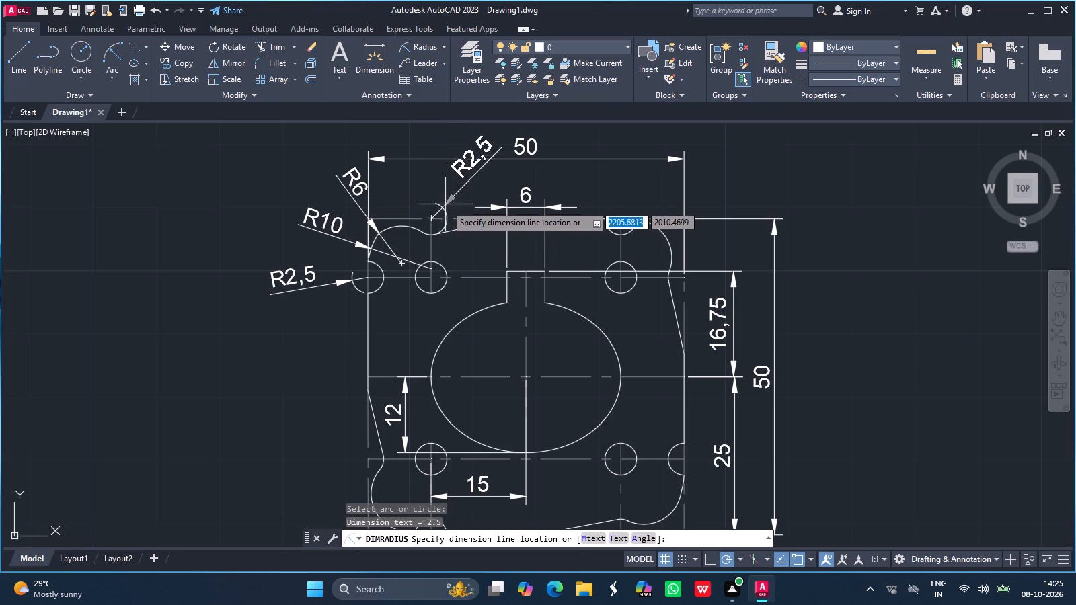
{"action": "left_click_drag", "start_coordinate": [446, 205], "coordinate": [440, 200]}
{"action": "left_click", "coordinate": [440, 200]}
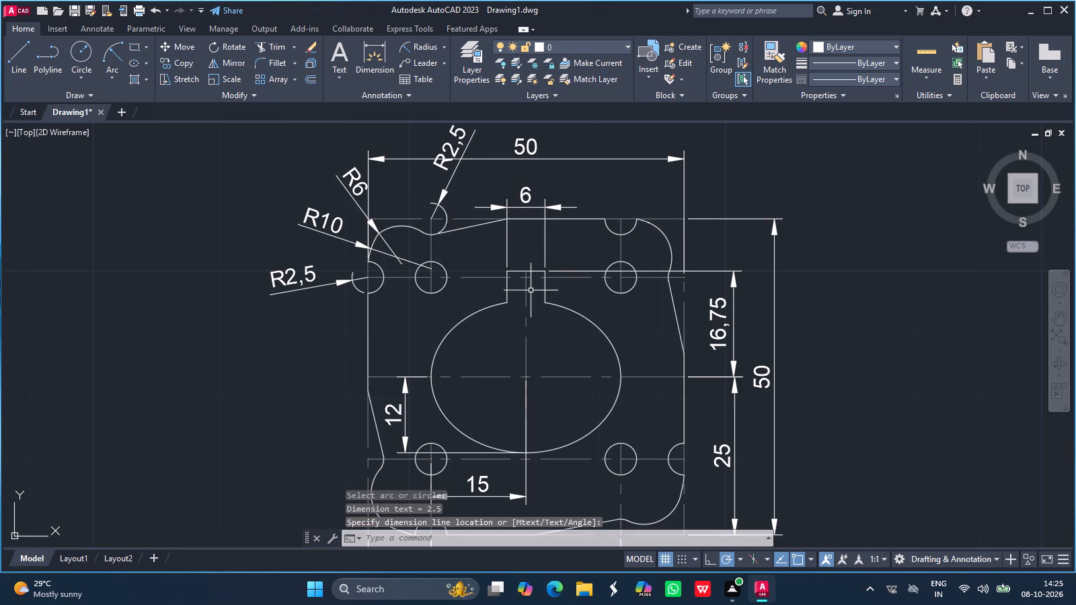
Save the drawing as P123.dwg in the Fuji folder under Documents.
{"action": "scroll", "coordinate": [531, 290], "scroll_direction": "down", "scroll_amount": 1, "text": "ctrl"}
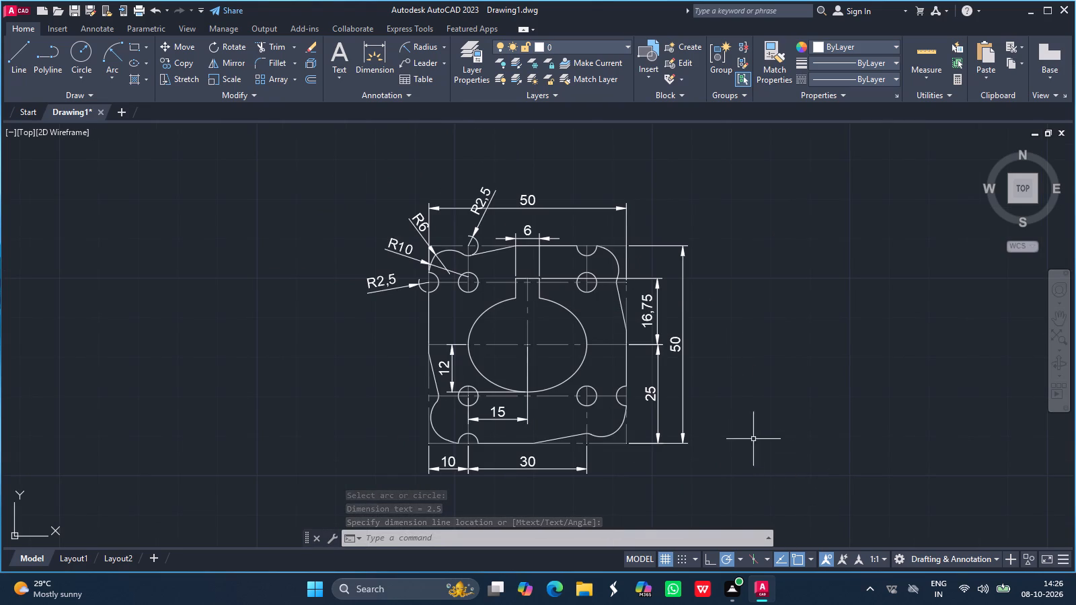
{"action": "left_click", "coordinate": [1059, 320]}
{"action": "left_click_drag", "start_coordinate": [506, 330], "coordinate": [459, 306]}
{"action": "key", "text": "Escape"}
{"action": "key", "text": "ctrl+s"}
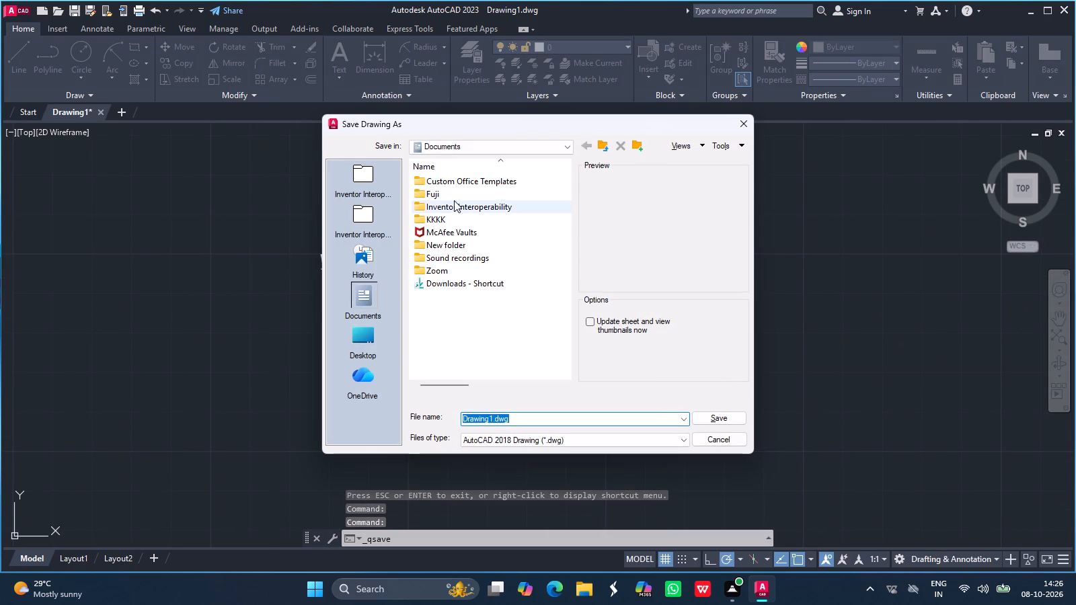
{"action": "double_click", "coordinate": [449, 197]}
{"action": "scroll", "coordinate": [469, 253], "scroll_direction": "down", "scroll_amount": 20}
{"action": "scroll", "coordinate": [469, 253], "scroll_direction": "down", "scroll_amount": 20}
{"action": "scroll", "coordinate": [469, 253], "scroll_direction": "down", "scroll_amount": 20}
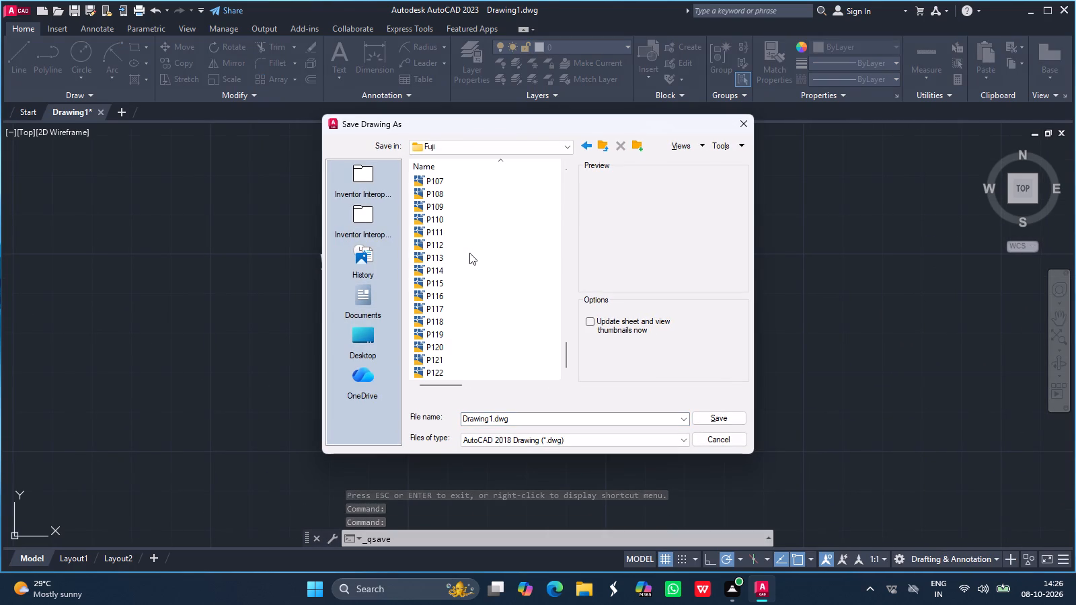
{"action": "scroll", "coordinate": [469, 253], "scroll_direction": "down", "scroll_amount": 20}
{"action": "scroll", "coordinate": [469, 253], "scroll_direction": "down", "scroll_amount": 20}
{"action": "scroll", "coordinate": [469, 253], "scroll_direction": "down", "scroll_amount": 20}
{"action": "left_click", "coordinate": [523, 419]}
{"action": "key", "text": "Right"}
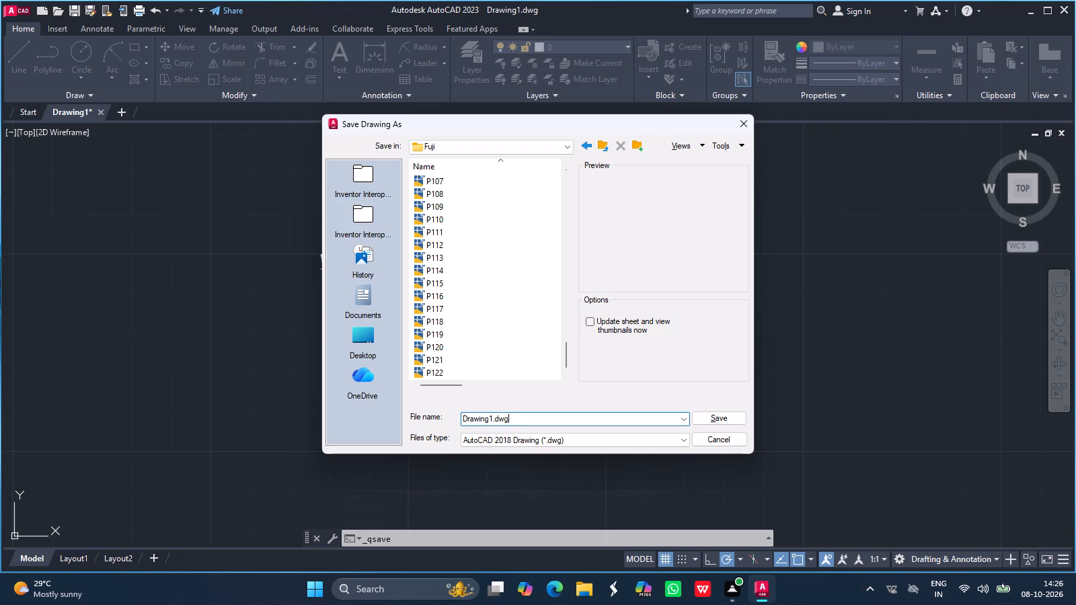
{"action": "key", "text": "Left"}
{"action": "key", "text": "Left"}
{"action": "key", "text": "Left"}
{"action": "key", "text": "Left"}
{"action": "key", "text": "BackSpace"}
{"action": "key", "text": "BackSpace"}
{"action": "key", "text": "BackSpace"}
{"action": "key", "text": "BackSpace"}
{"action": "key", "text": "BackSpace"}
{"action": "key", "text": "BackSpace"}
{"action": "key", "text": "BackSpace"}
{"action": "key", "text": "BackSpace"}
{"action": "key", "text": "BackSpace"}
{"action": "key", "text": "BackSpace"}
{"action": "key", "text": "BackSpace"}
{"action": "key", "text": "BackSpace"}
{"action": "key", "text": "BackSpace"}
{"action": "key", "text": "BackSpace"}
{"action": "key", "text": "BackSpace"}
{"action": "key", "text": "BackSpace"}
{"action": "key", "text": "BackSpace"}
{"action": "type", "text": "P123"}
{"action": "left_click", "coordinate": [705, 415]}
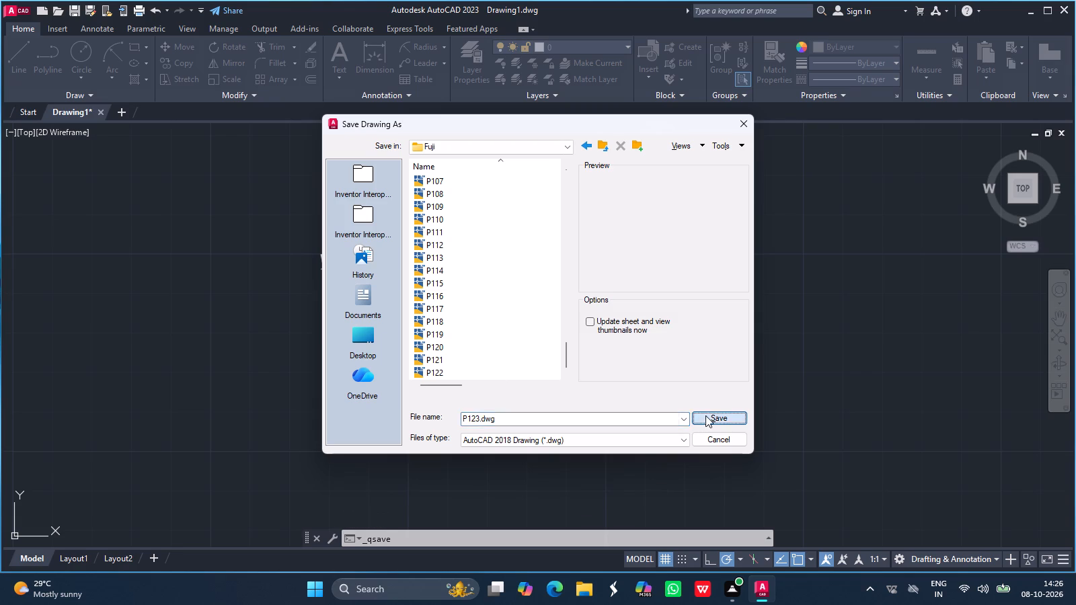
Set up a plot with the DWG To PDF.pc3 plotter, centred on the sheet, in landscape orientation.
{"action": "key", "text": "ctrl+p"}
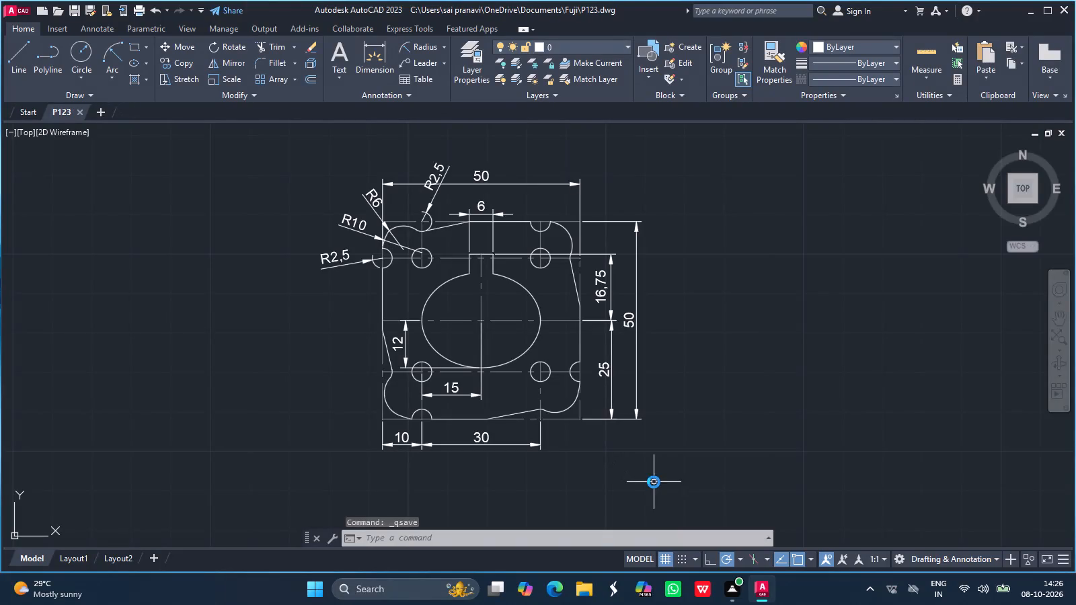
{"action": "left_click", "coordinate": [381, 196]}
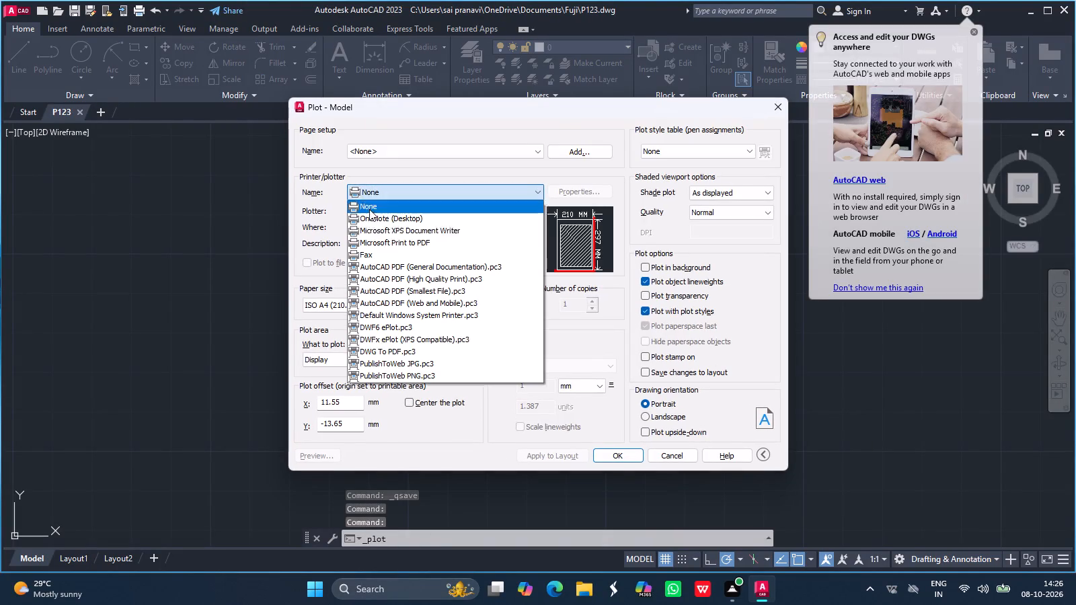
{"action": "left_click", "coordinate": [387, 349]}
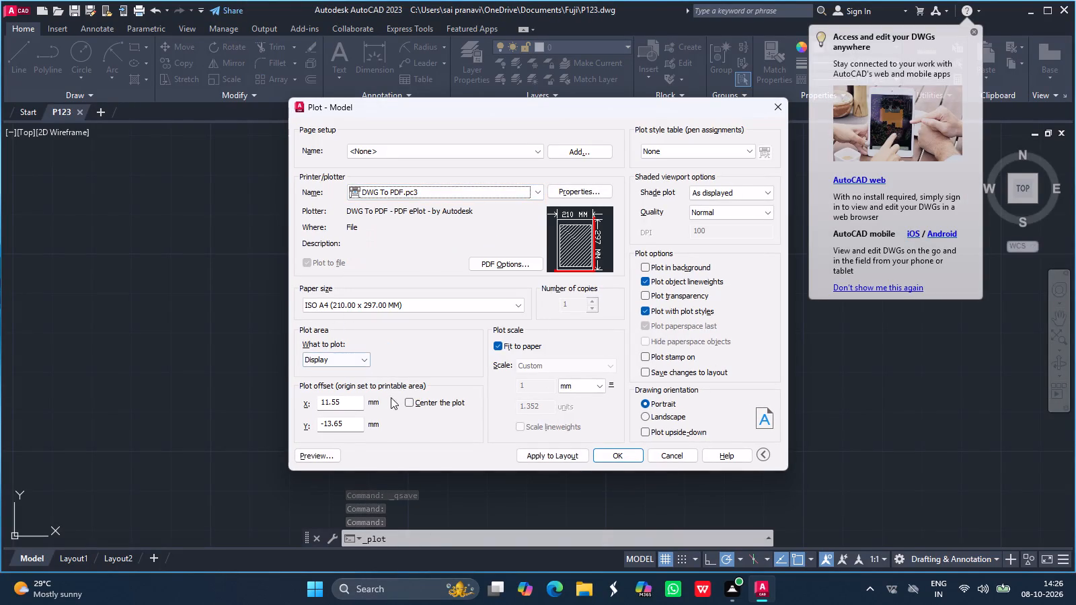
{"action": "left_click", "coordinate": [409, 404]}
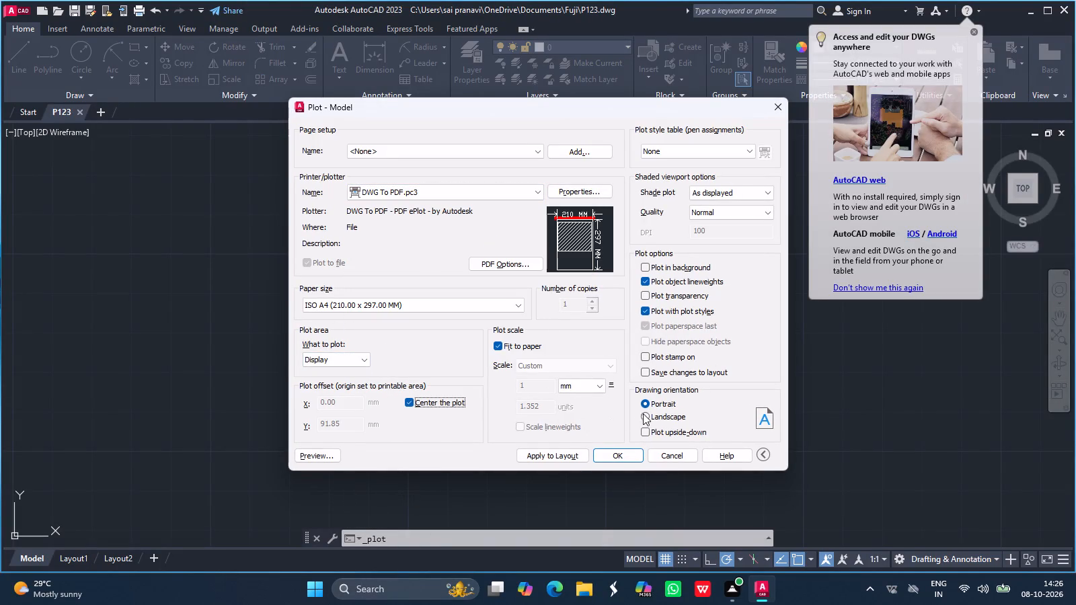
{"action": "left_click", "coordinate": [644, 413]}
Set the plot area to a window enclosing the whole plate and all its dimensions.
{"action": "left_click_drag", "start_coordinate": [327, 360], "coordinate": [319, 383]}
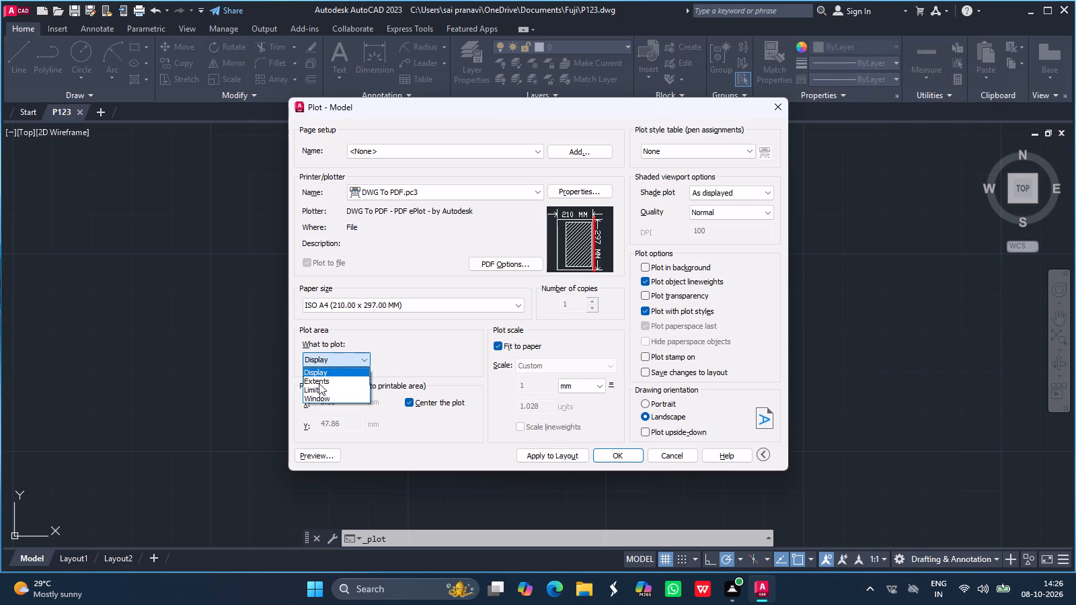
{"action": "left_click_drag", "start_coordinate": [319, 383], "coordinate": [325, 398]}
{"action": "left_click", "coordinate": [325, 398]}
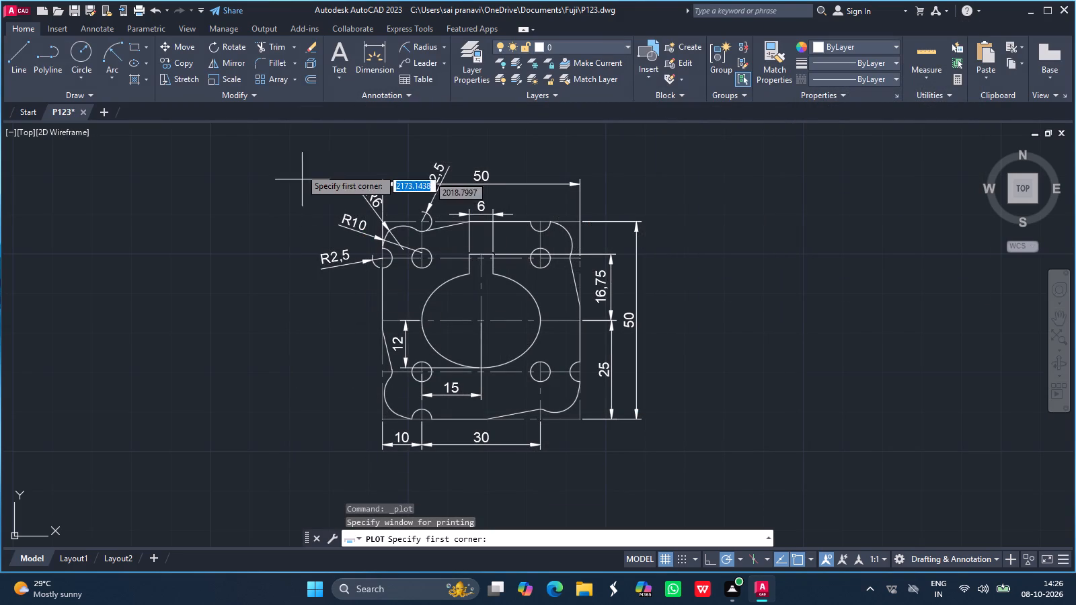
{"action": "left_click_drag", "start_coordinate": [289, 146], "coordinate": [608, 302]}
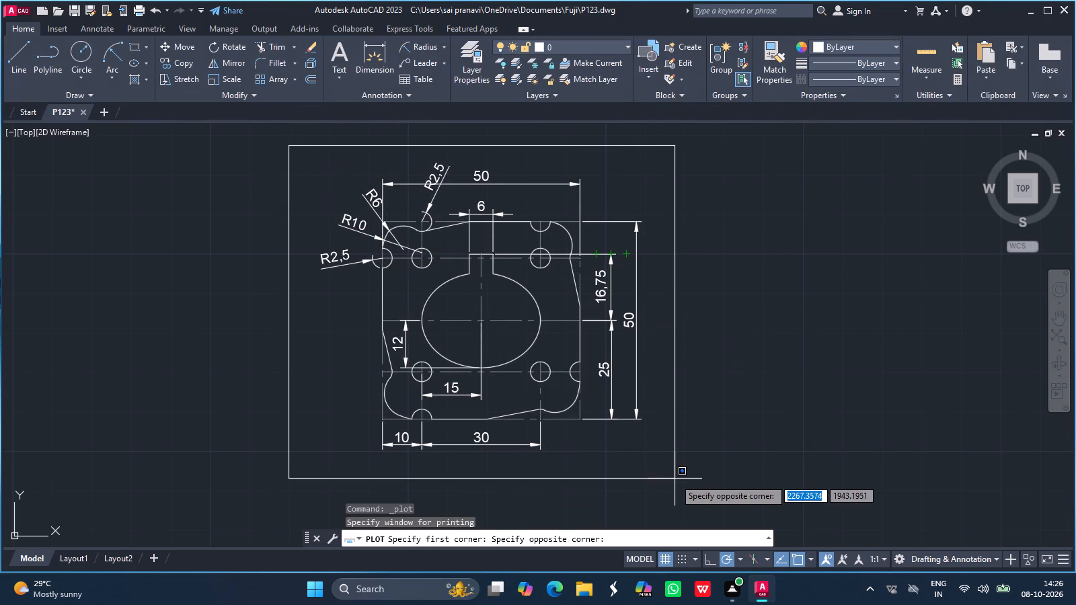
{"action": "left_click", "coordinate": [678, 479]}
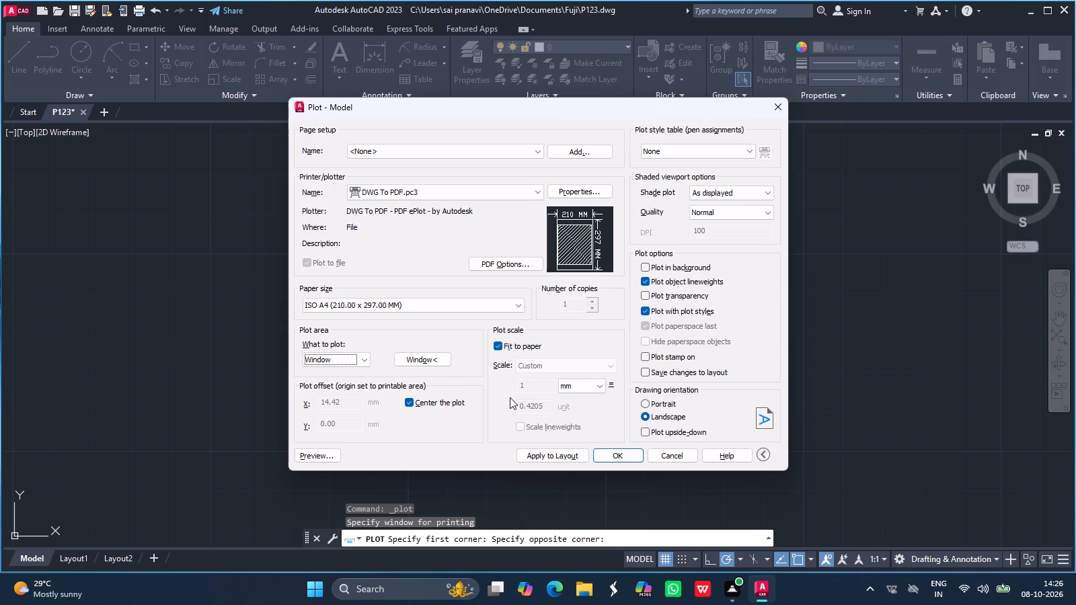
Run the plot and save the PDF as P123-Model.pdf in the Fuji folder.
{"action": "left_click", "coordinate": [627, 456]}
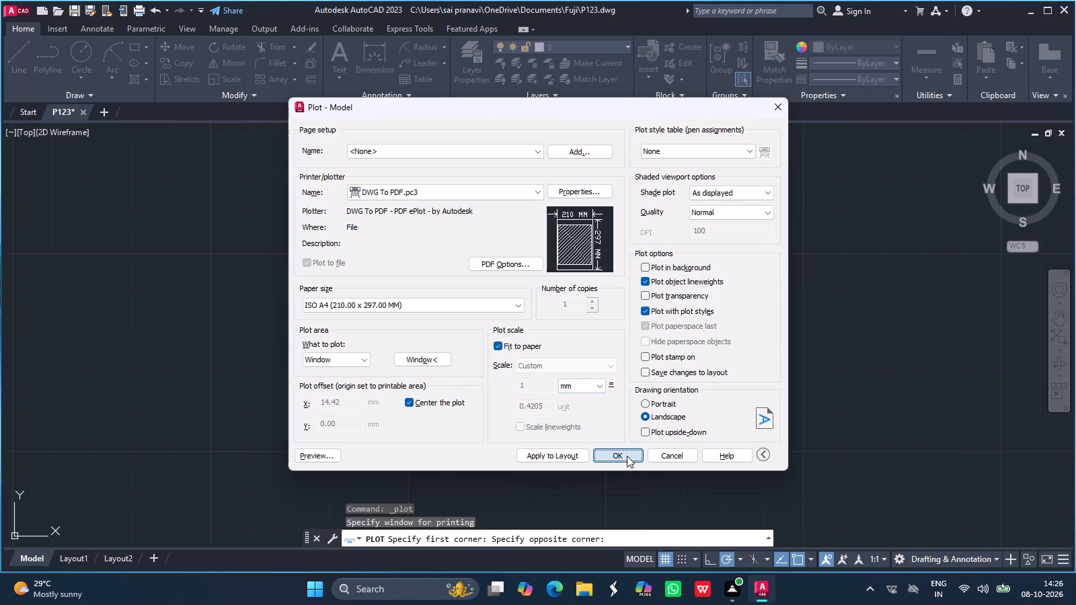
{"action": "double_click", "coordinate": [451, 193]}
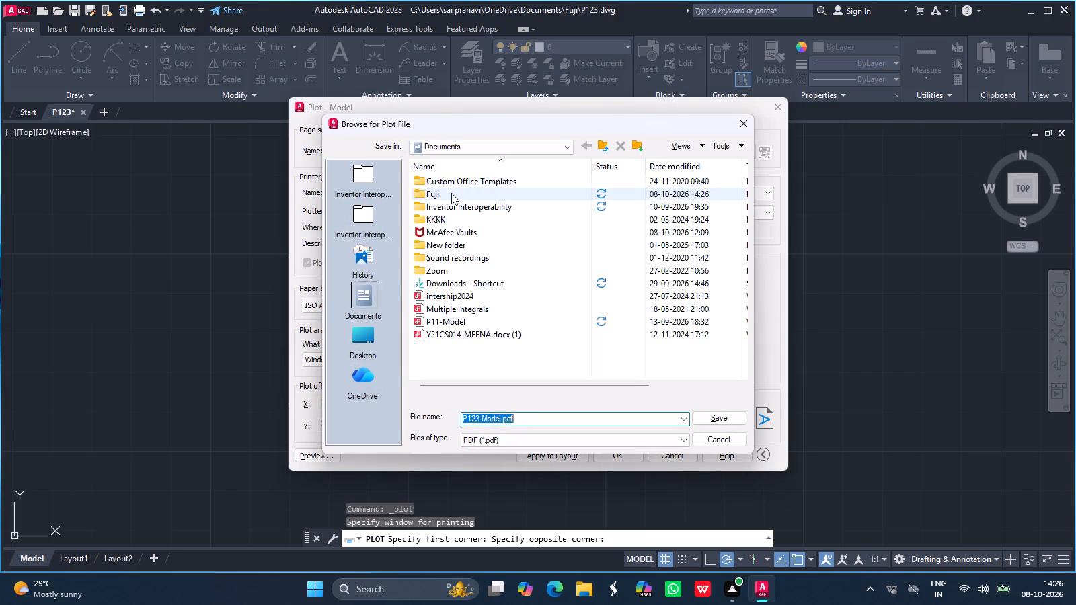
{"action": "left_click", "coordinate": [726, 413]}
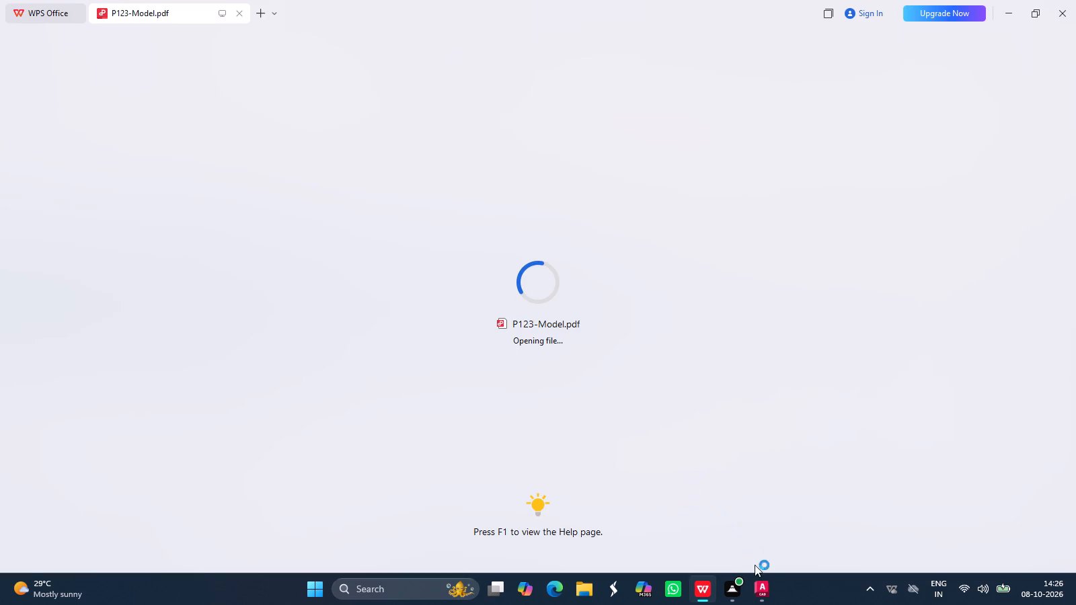
Switch back to AutoCAD and turn off command logging with LOGFILEOFF.
{"action": "left_click", "coordinate": [767, 528]}
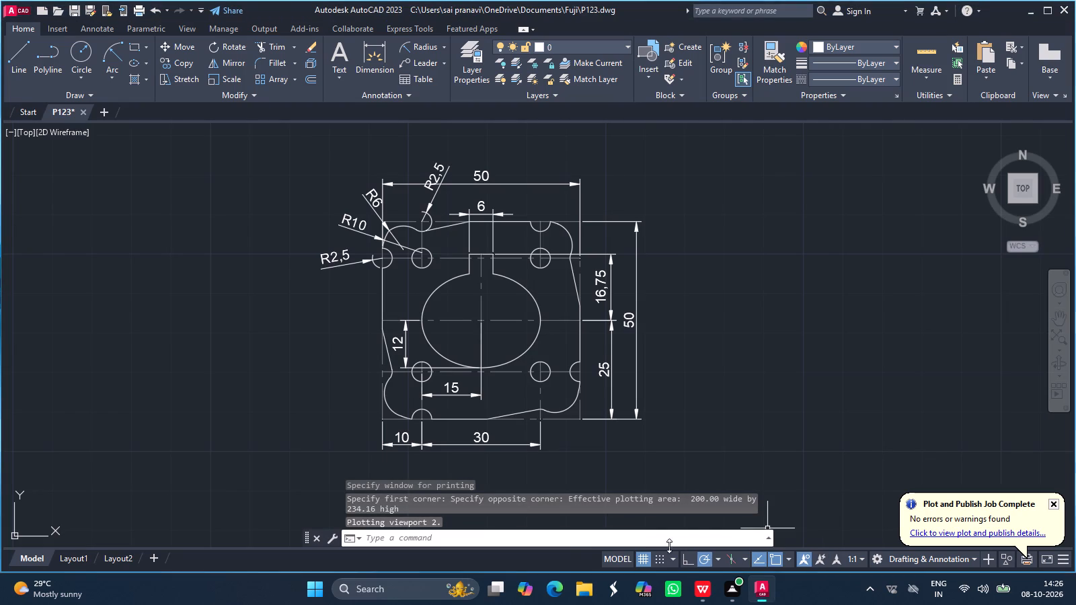
{"action": "left_click", "coordinate": [580, 542]}
{"action": "type", "text": "logf"}
{"action": "left_click", "coordinate": [447, 512]}
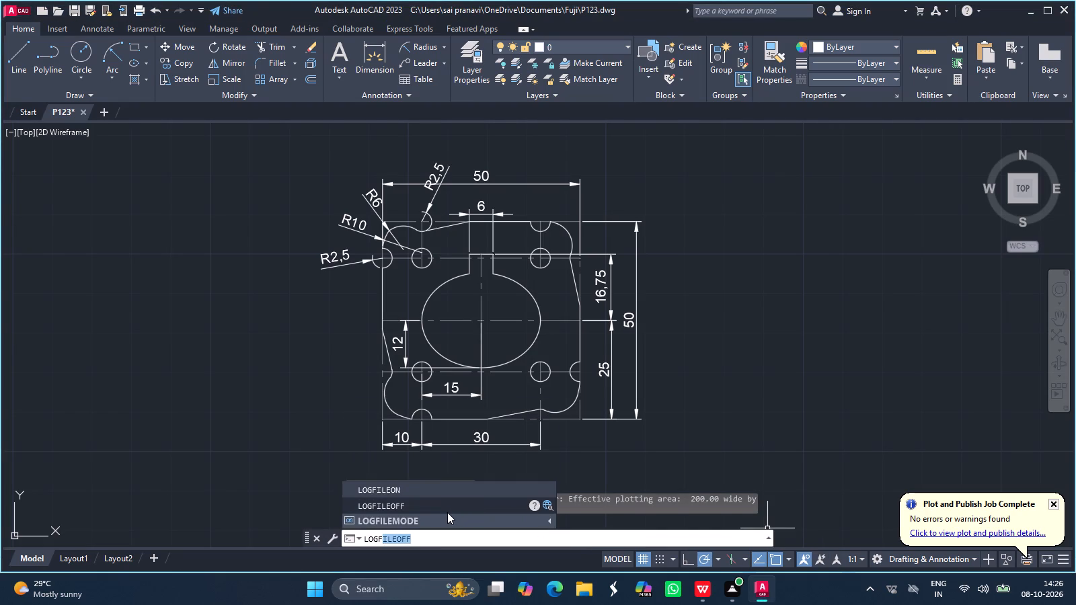